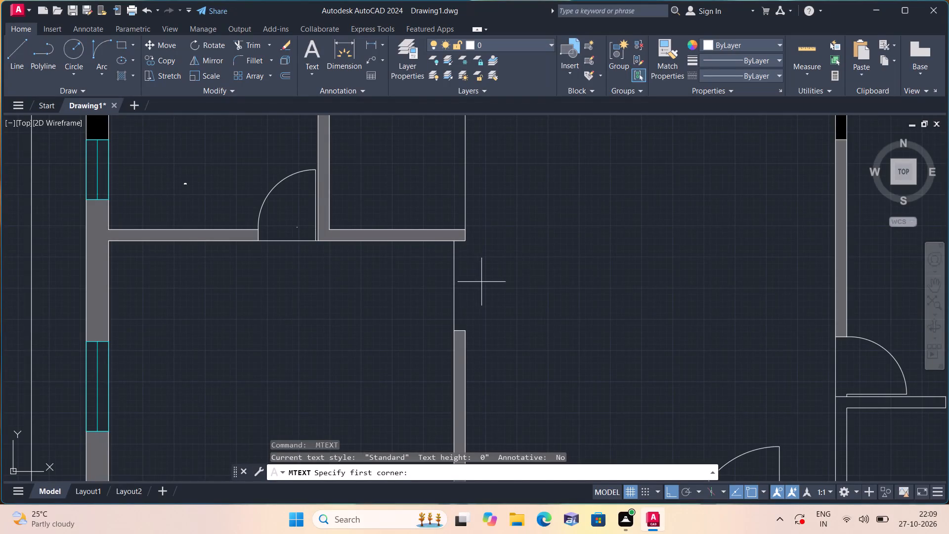
Place the multiline text label D1 at the opening in the wall between the lower-left room and the central hall.
triple_click(466, 290)
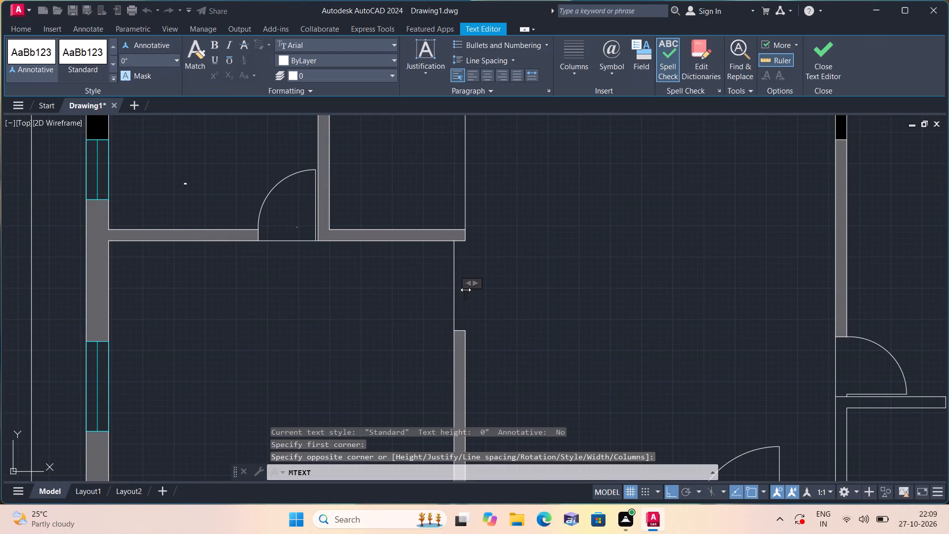
text(D1)
click(291, 326)
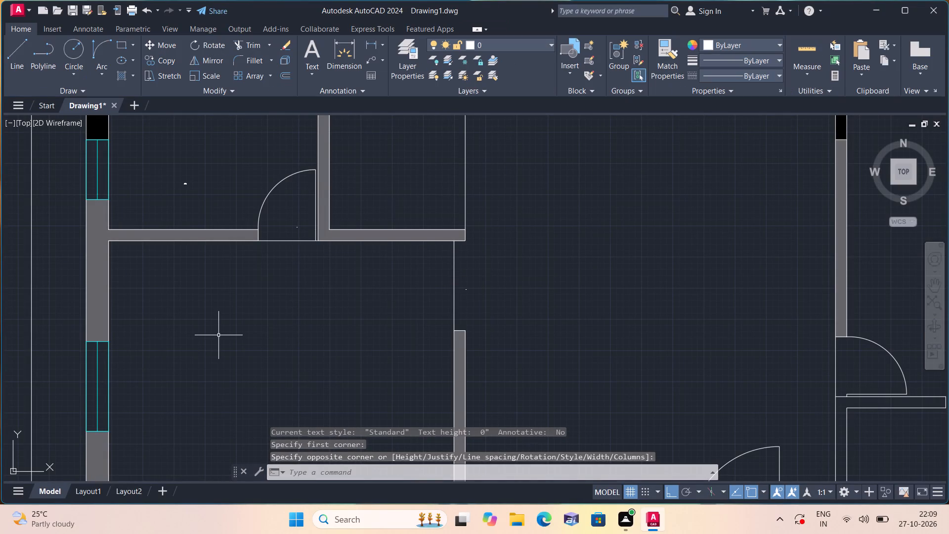
Label the room below the small room with the door as BEDROOM, with 10'-9.5"X9'6" on a second line.
key(space)
triple_click(223, 335)
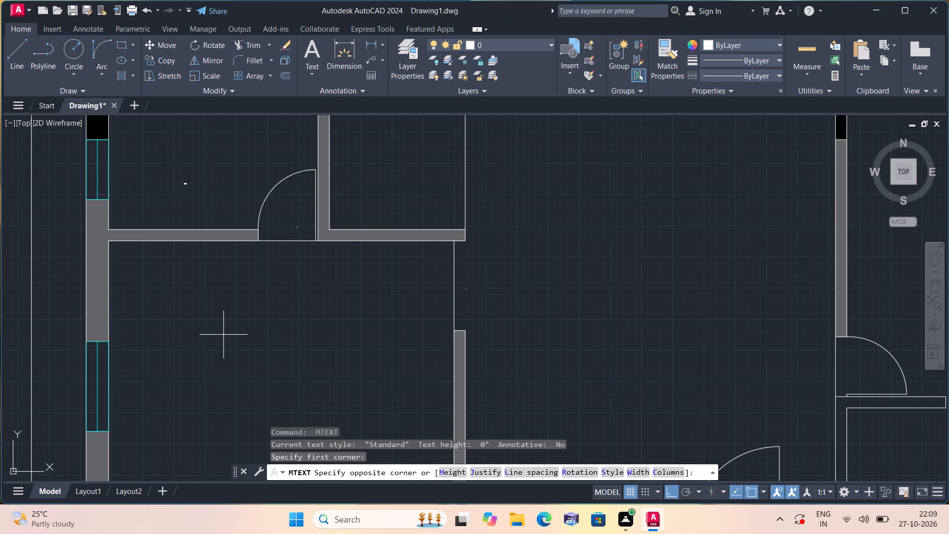
click(223, 335)
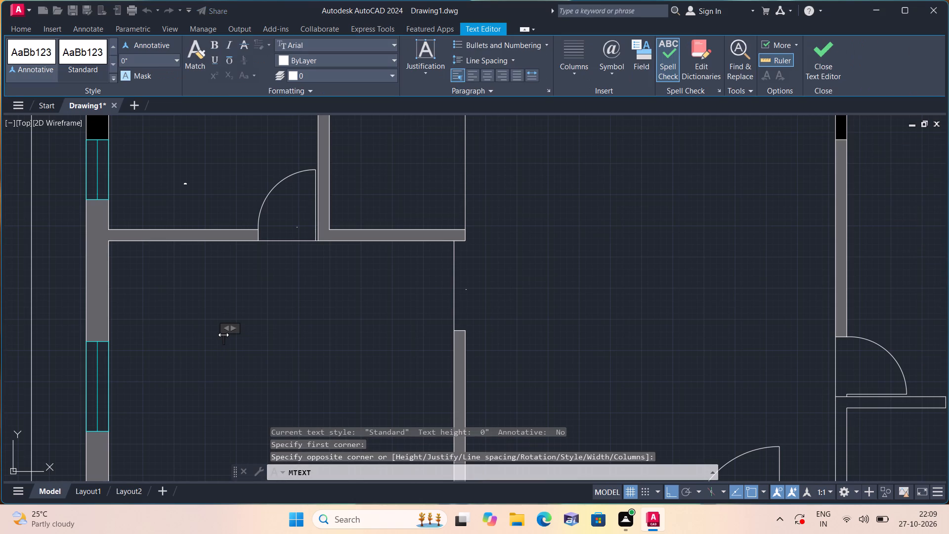
text(BEDROOM)
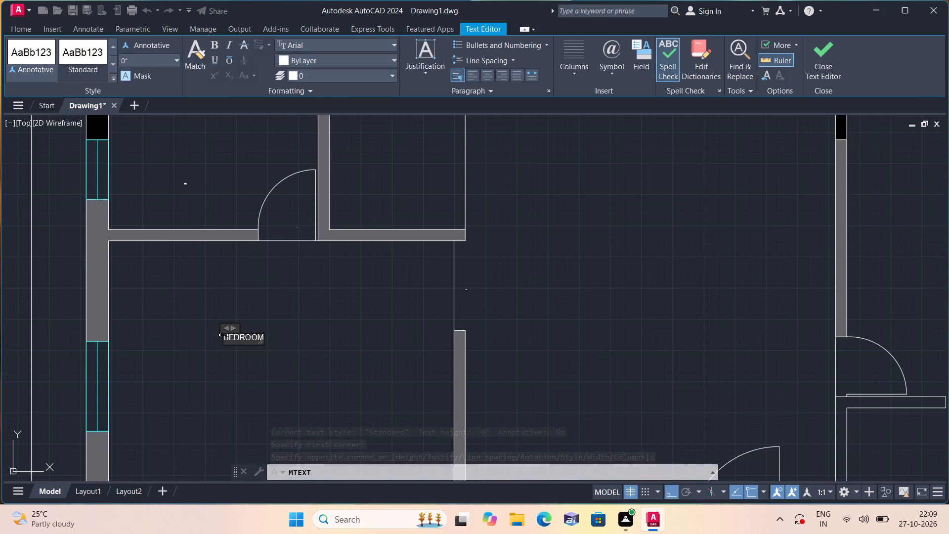
key(Return)
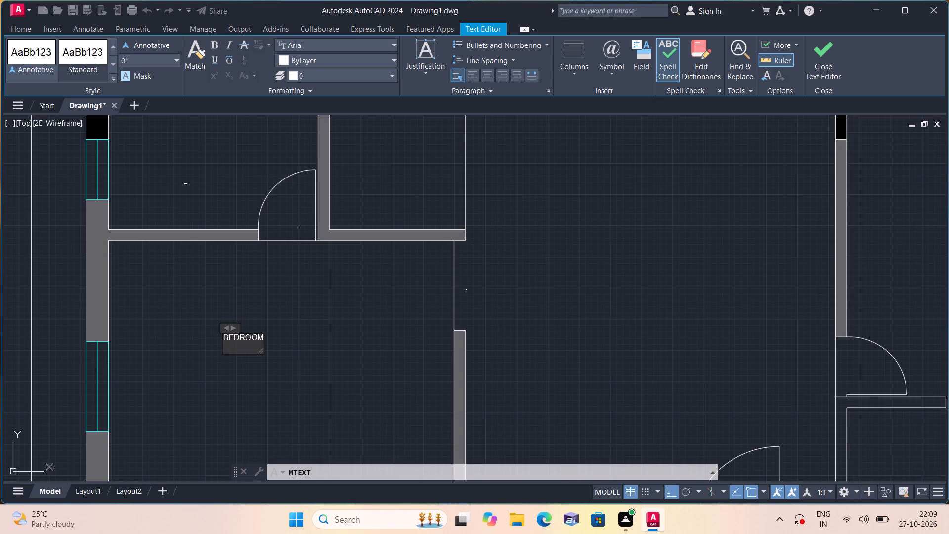
text(10)
text('-9.5")
key(x)
text(9'6")
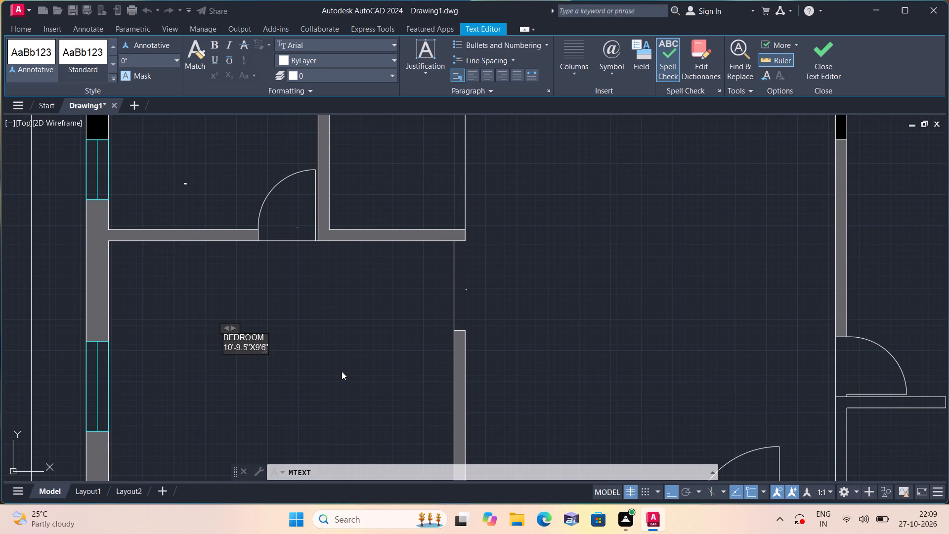
click(342, 371)
Place the multiline text label M.D inside the main door swing at the bottom of the central hall.
scroll(342, 373, down, 1)
middle_drag(341, 378, 140, 383)
scroll(248, 384, down, 1)
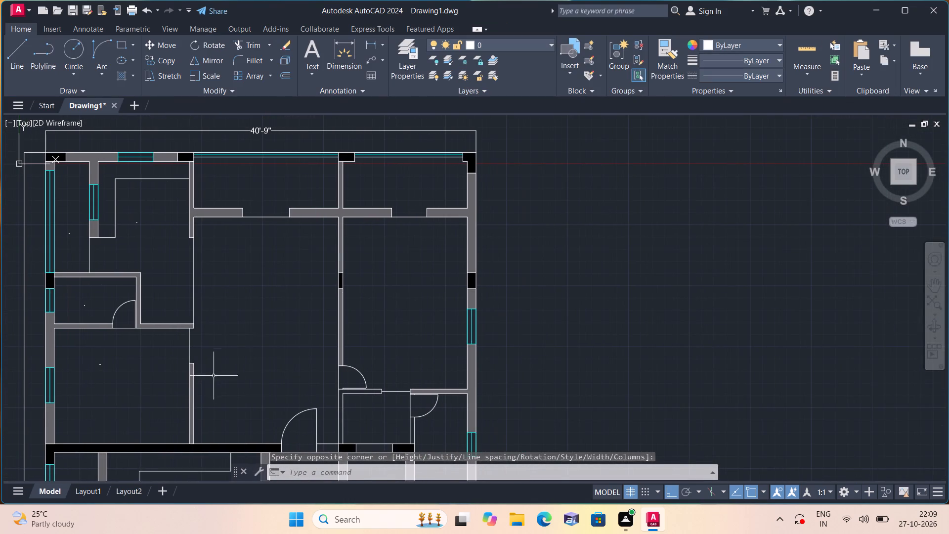
key(space)
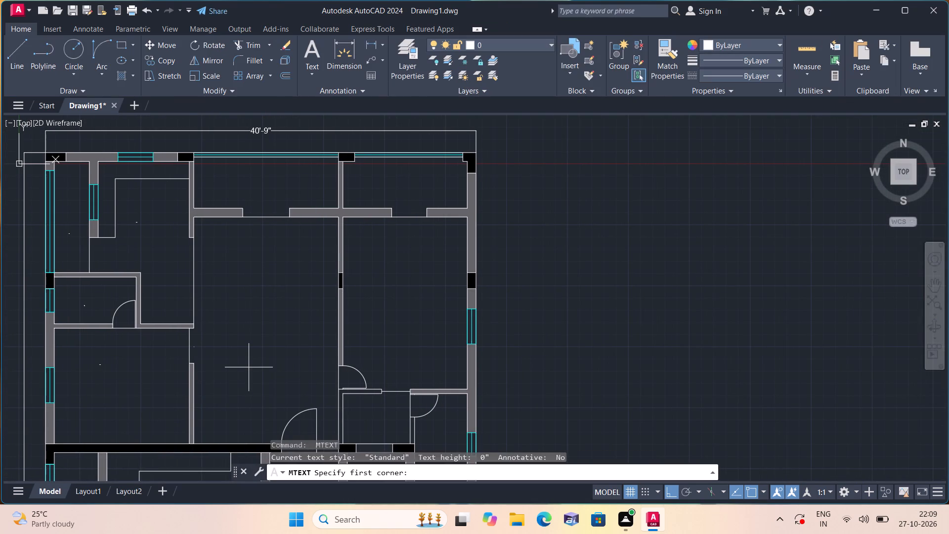
middle_drag(312, 368, 336, 311)
double_click(323, 381)
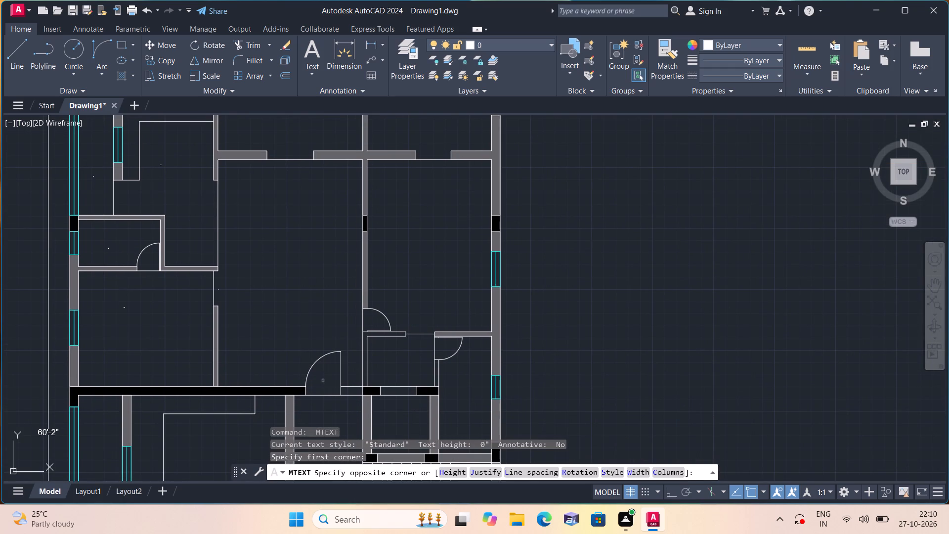
click(323, 381)
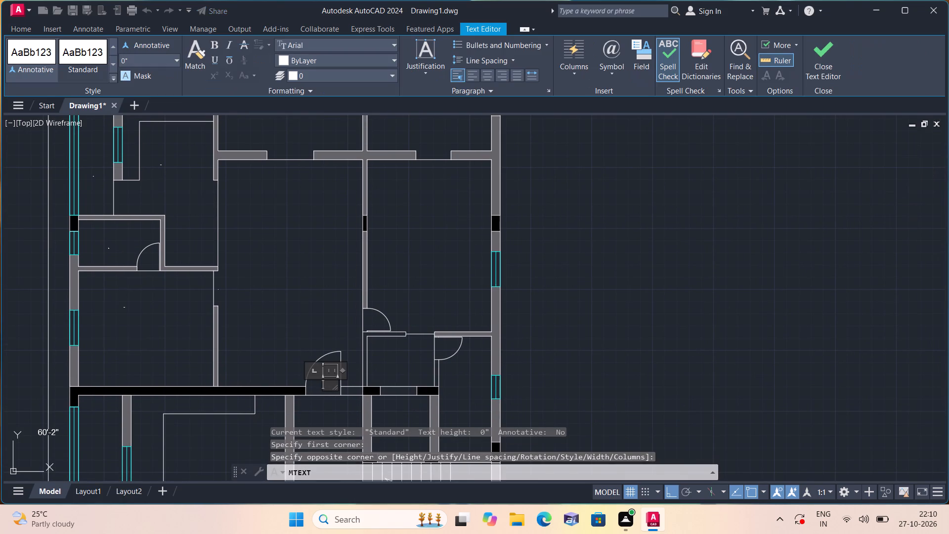
text(M.D)
click(280, 328)
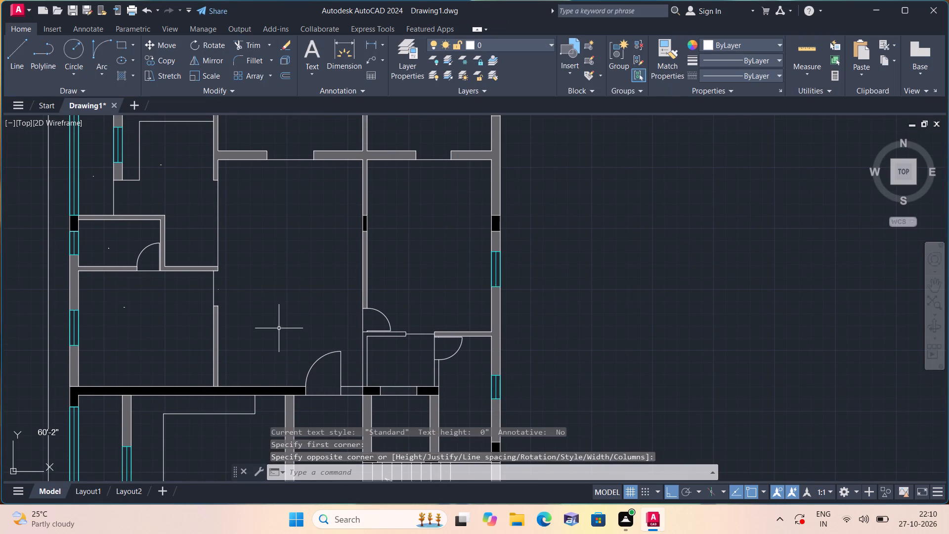
Label the central hall with three lines of text: LIVING, 12'0"X19'4.5" and 930.0 SQFT.
key(space)
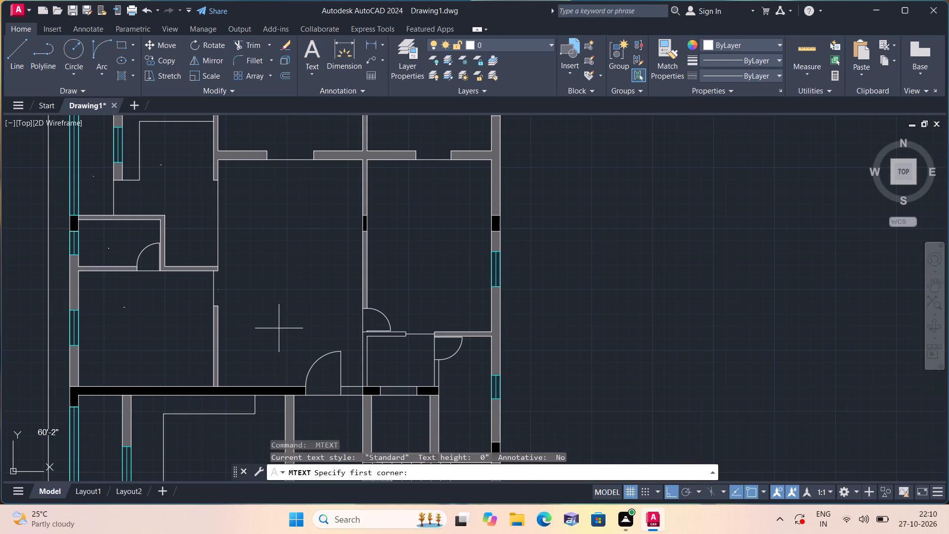
triple_click(279, 328)
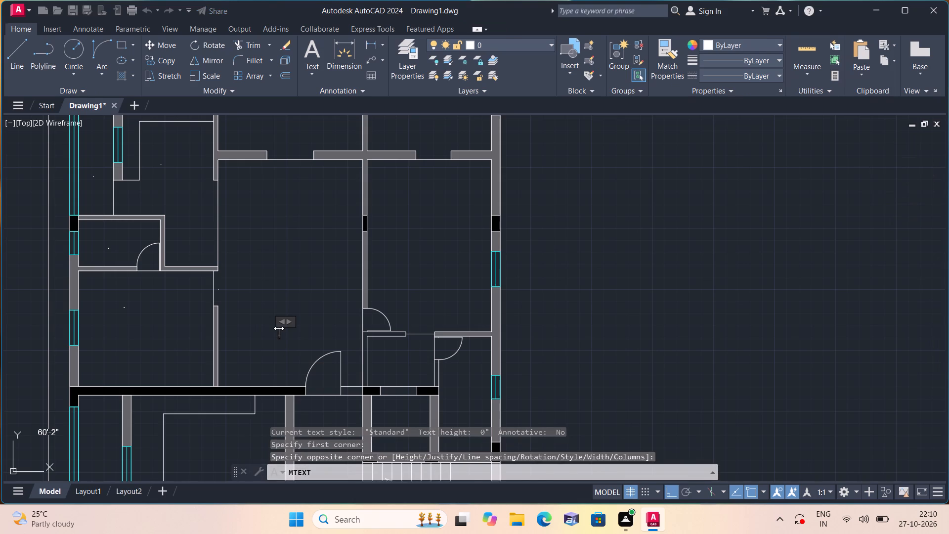
text(LIVING)
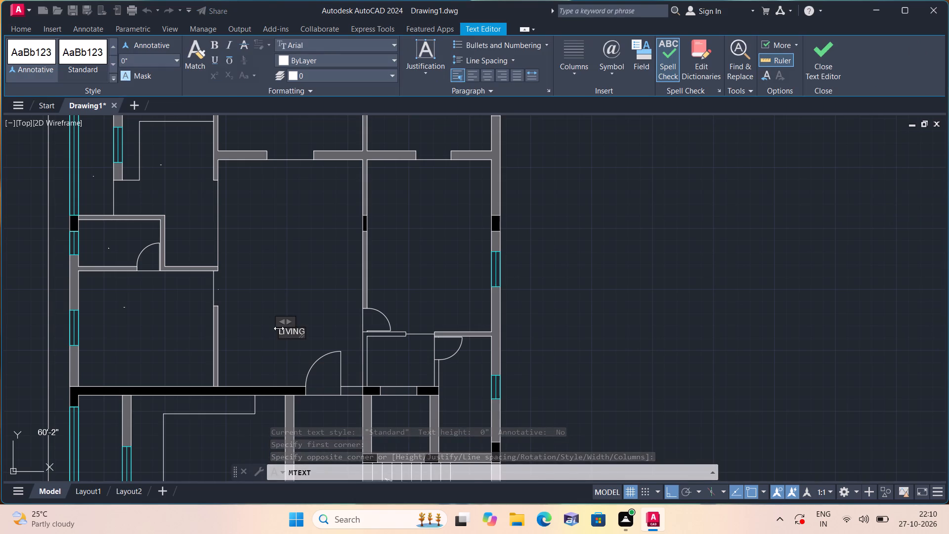
key(Return)
text(12)
key(apostrophe)
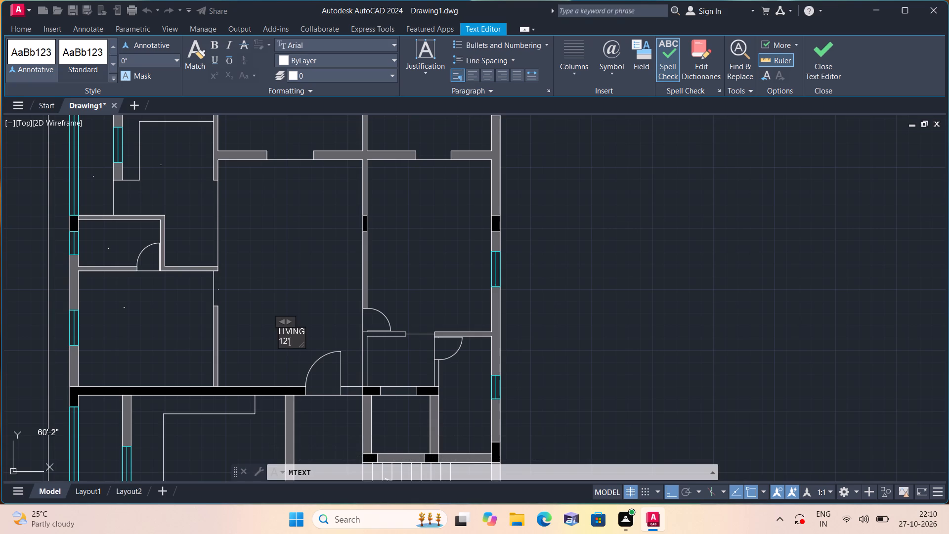
text(0")
key(x)
text(19)
text('4.5")
key(Return)
text(930)
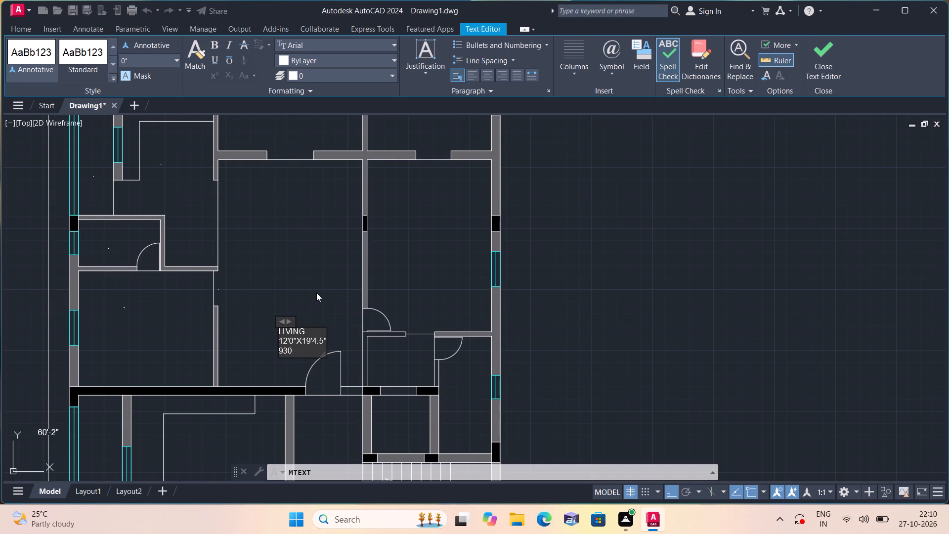
key(period)
text(0 S)
text(QFT)
click(302, 248)
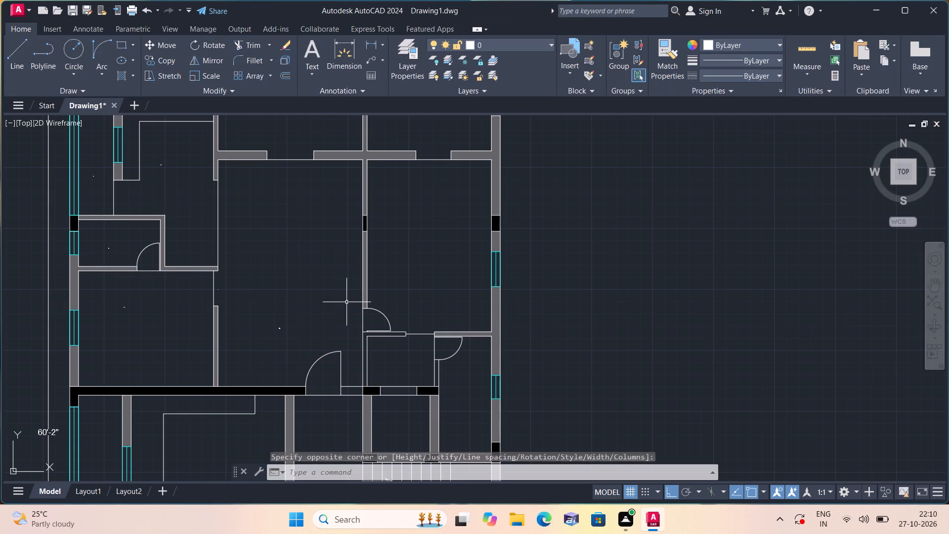
Place the multiline text label D1 in the door swing between the central hall and the large room east of it.
key(space)
scroll(373, 324, up, 1)
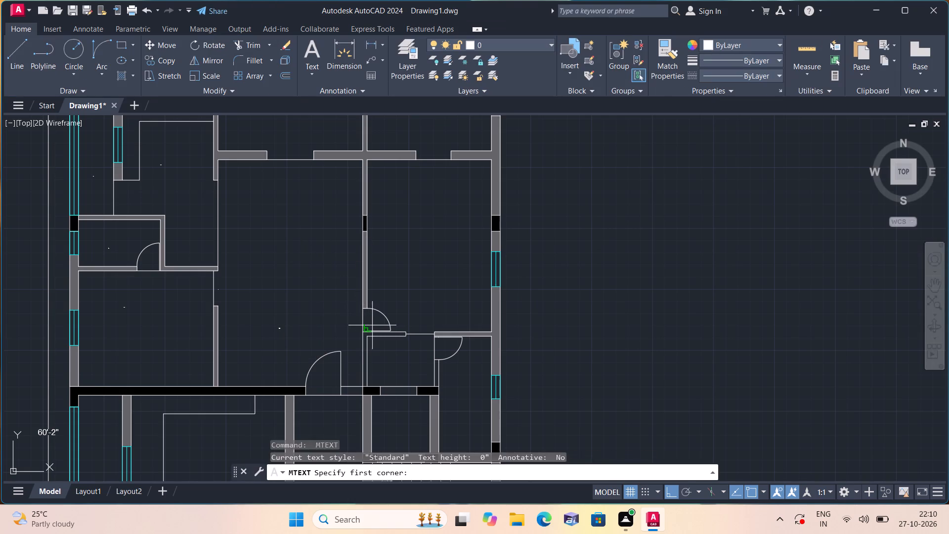
double_click(373, 323)
click(373, 320)
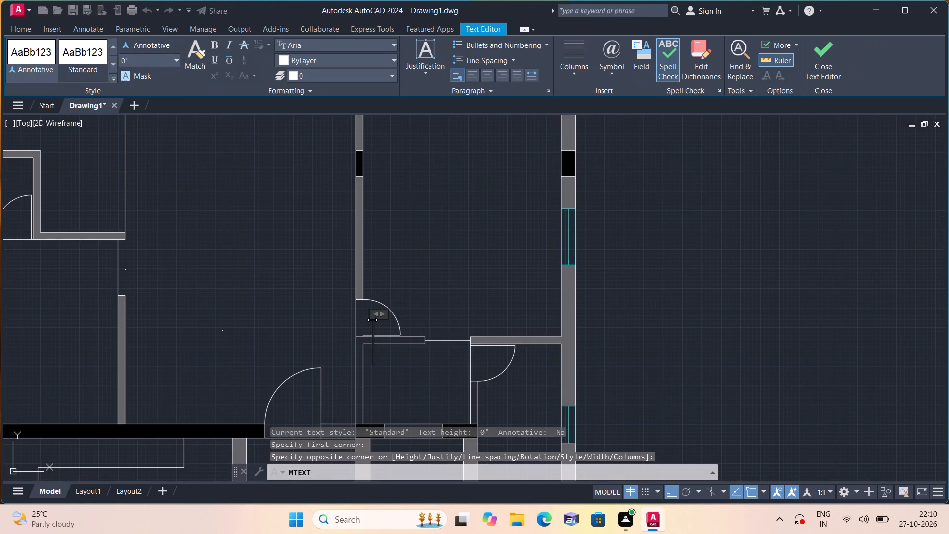
key(d)
key(1)
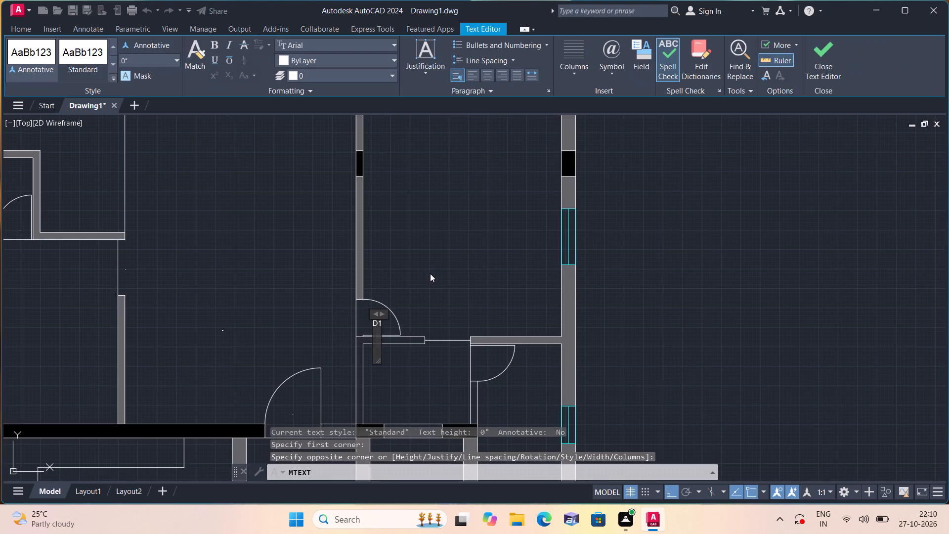
click(430, 273)
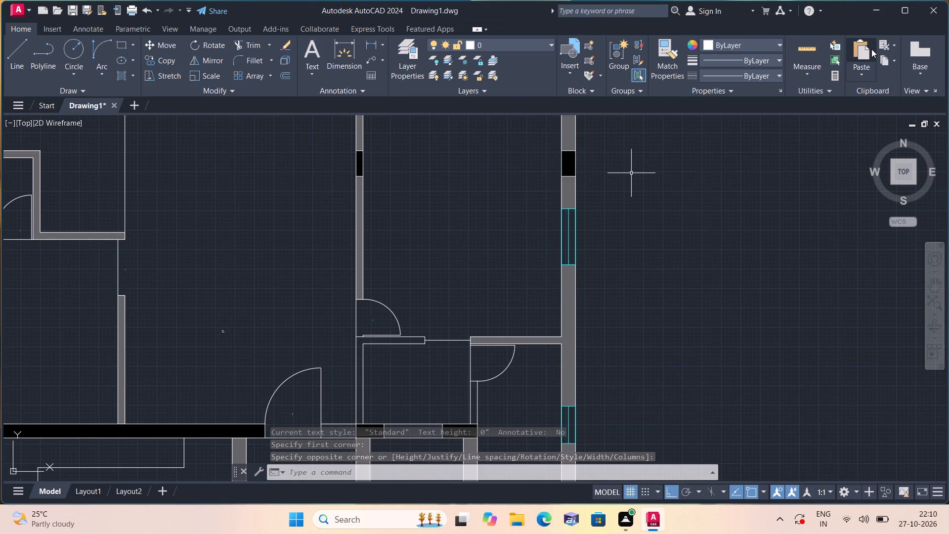
Label the small room south of the large eastern room, above the stair block, as DRESS.
middle_drag(413, 276, 477, 199)
scroll(415, 267, down, 1)
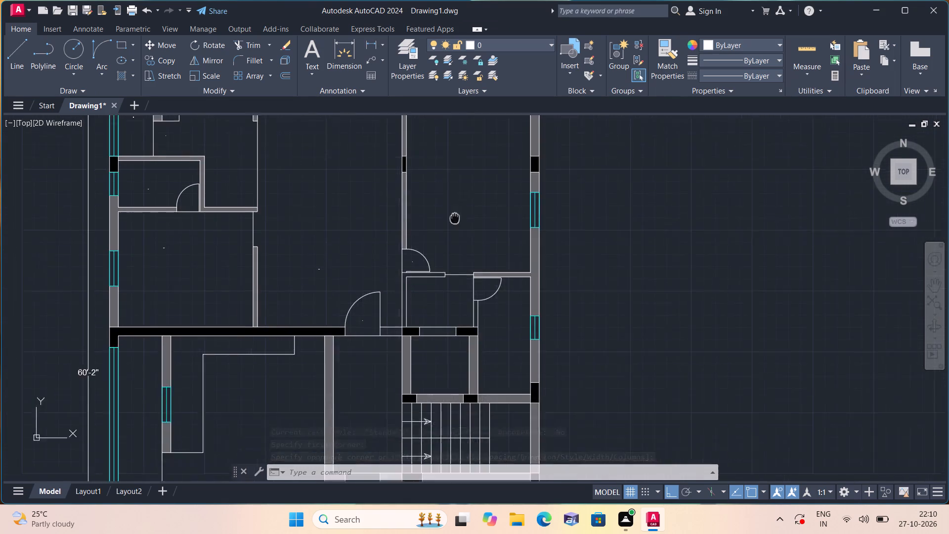
middle_drag(477, 199, 479, 200)
key(space)
scroll(473, 273, up, 1)
triple_click(473, 272)
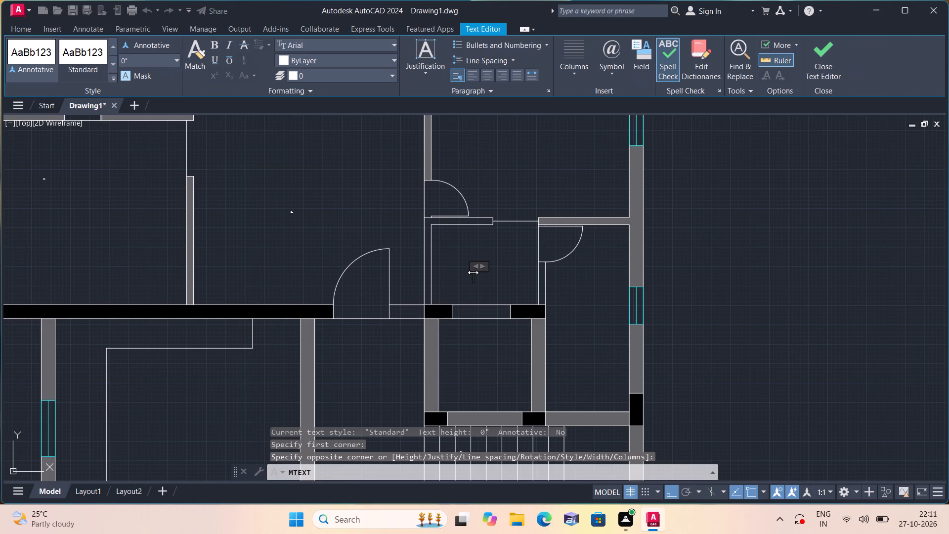
text(DRESS)
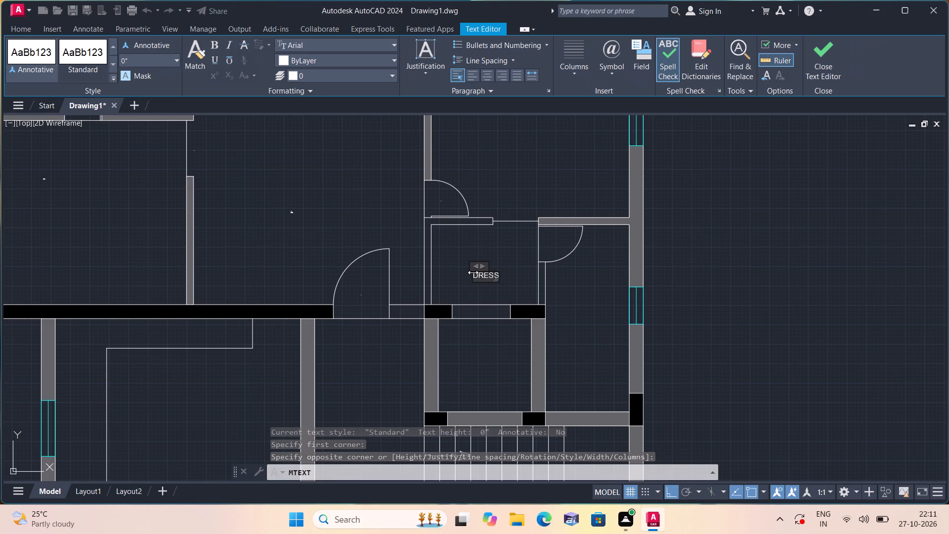
click(520, 249)
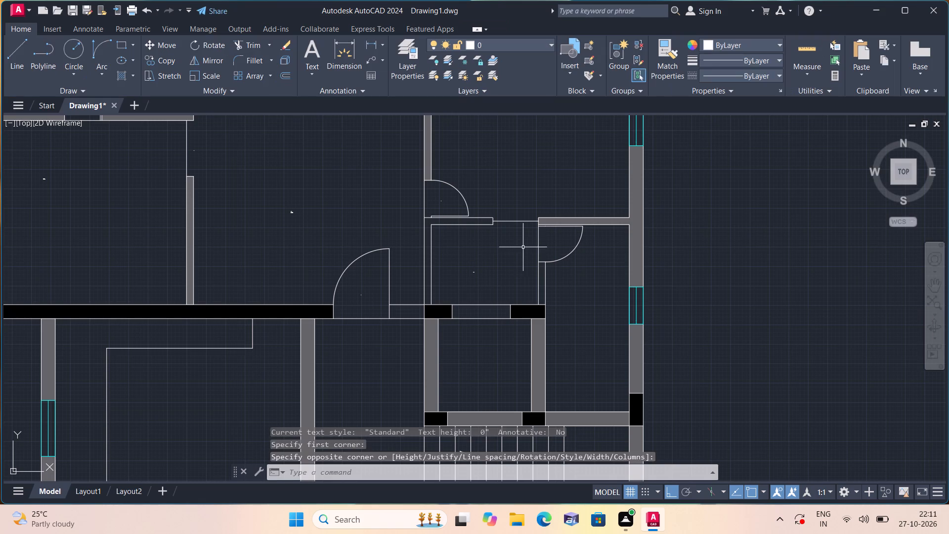
Place the multiline text label D2 in the door swing of the room east of the dressing room.
key(space)
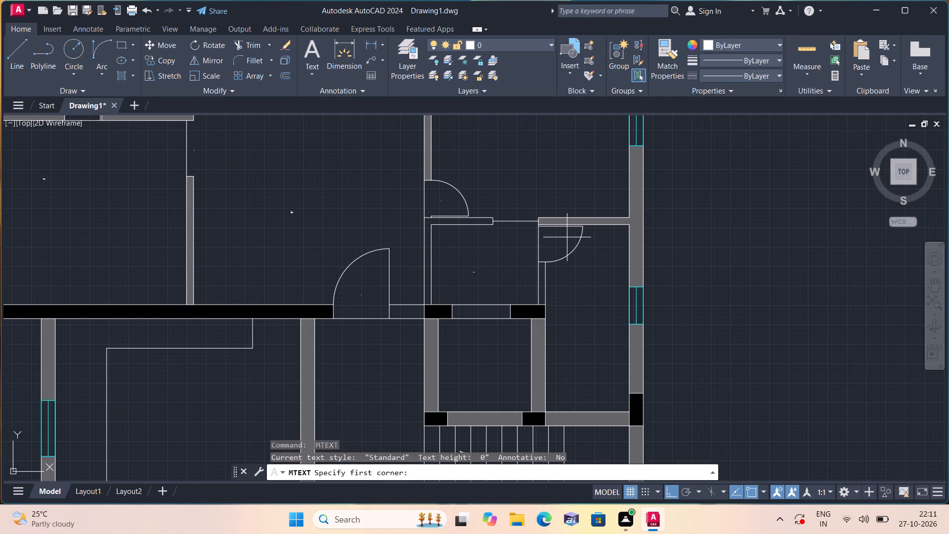
triple_click(567, 237)
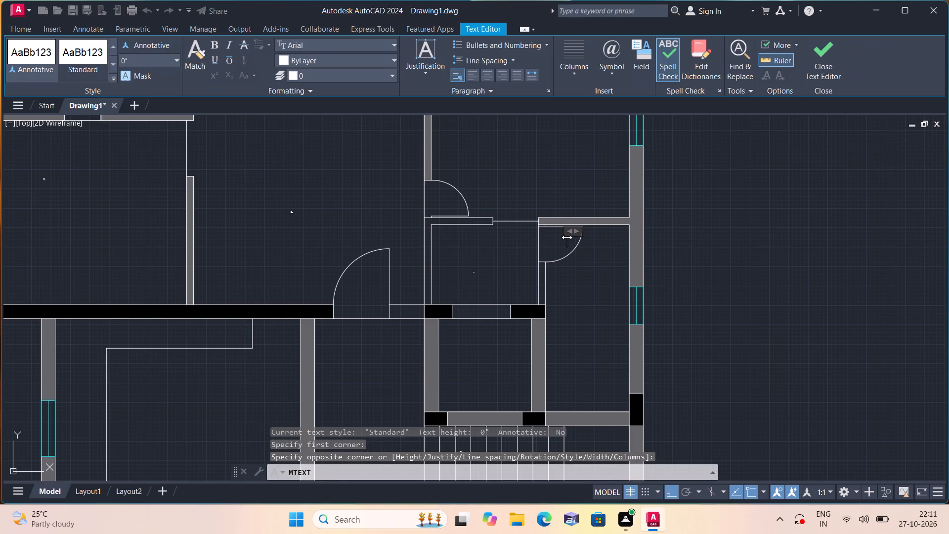
text(D2)
click(596, 302)
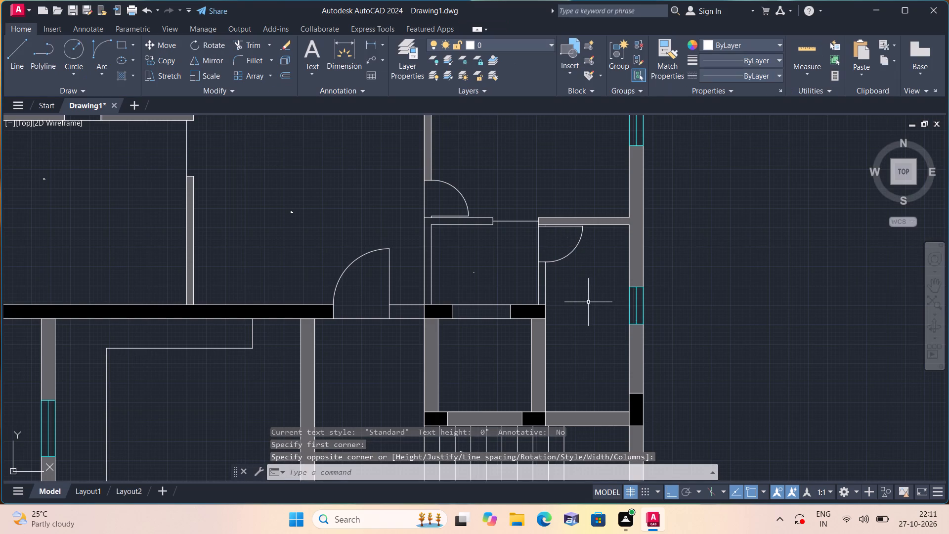
Label the room east of the dressing room with two lines of text: TOILET and 5'0"X10'0".
key(space)
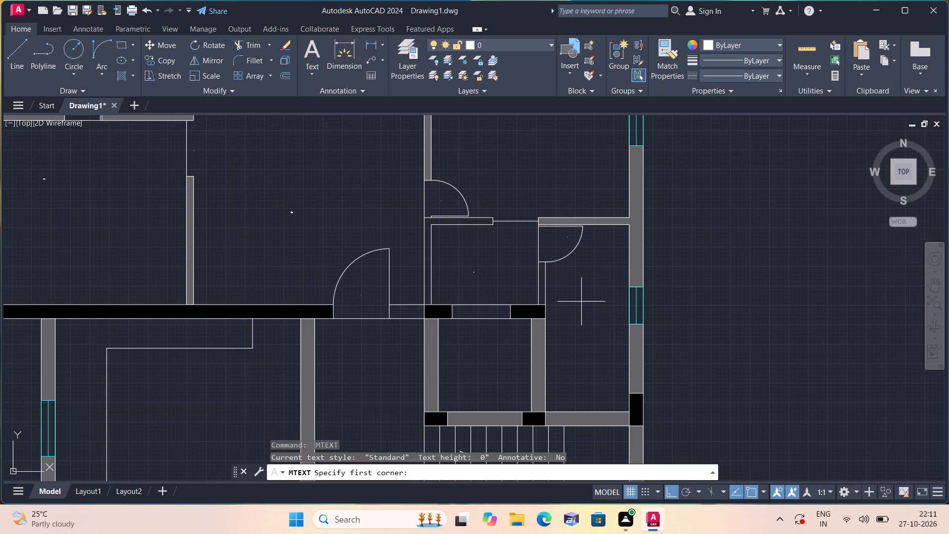
triple_click(581, 302)
text(TOILET)
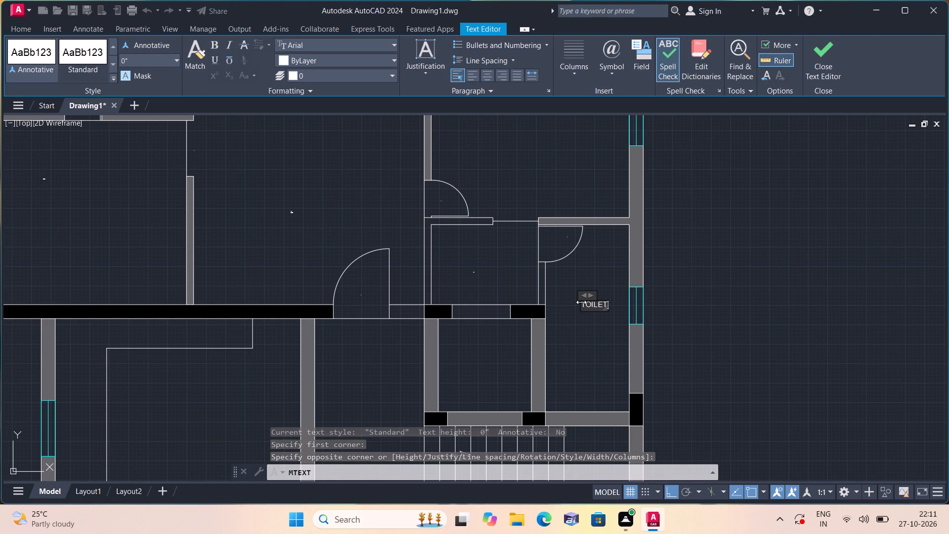
key(Return)
text(5'0")
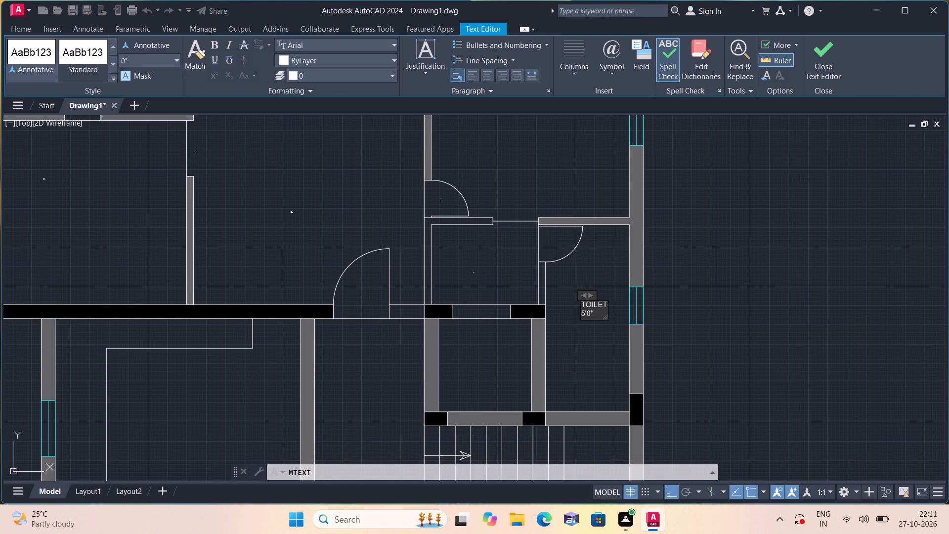
text(X10'0")
click(536, 173)
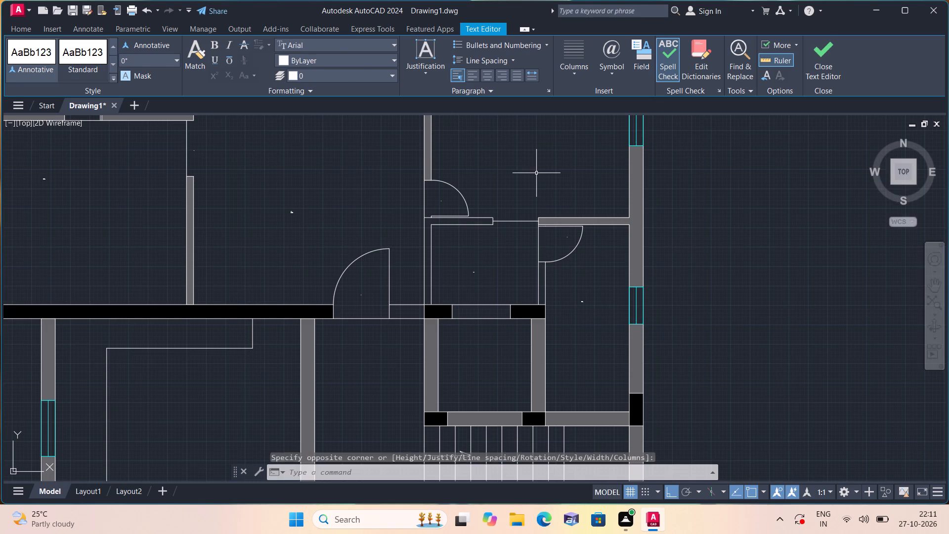
Label the large eastern room north of the dressing room with two lines of text: M.BEDROOM and 11'0"X14'8.5".
middle_drag(536, 173, 566, 318)
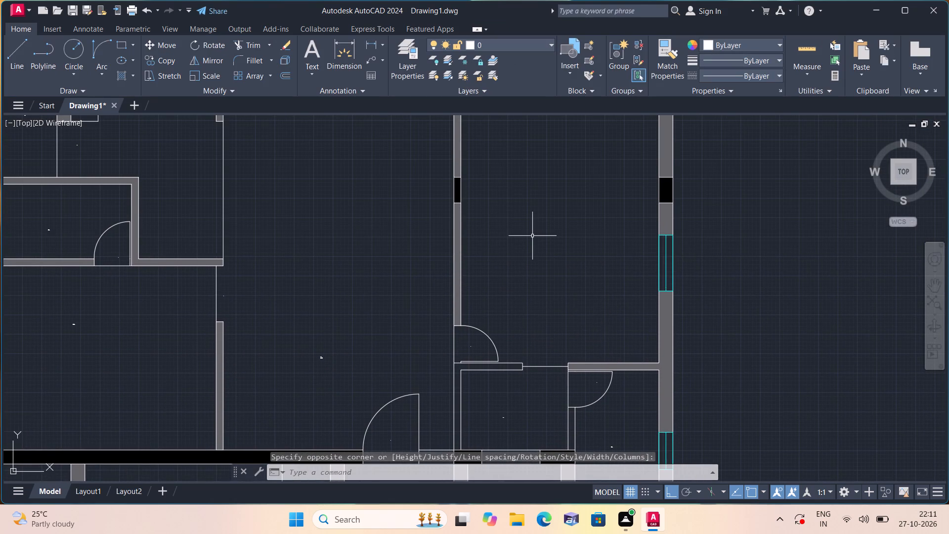
key(space)
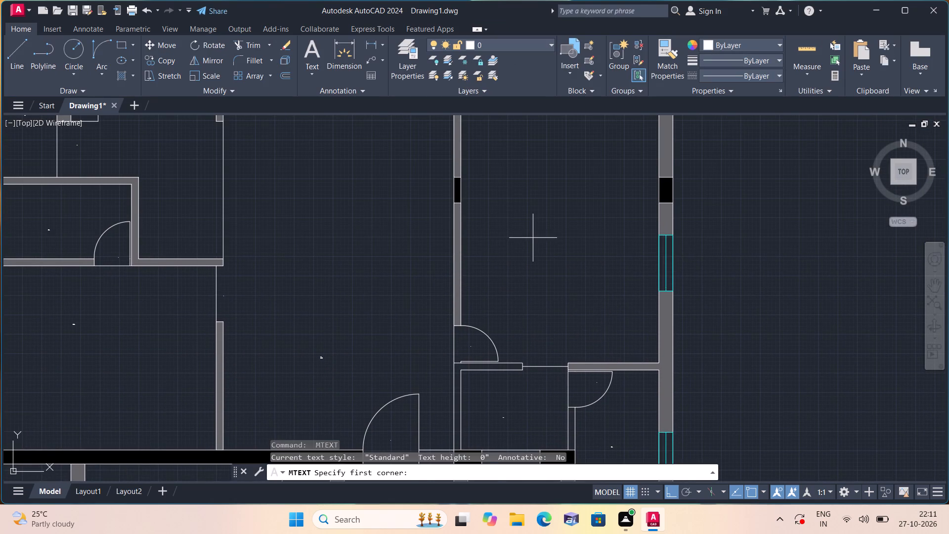
triple_click(538, 256)
click(538, 256)
text(M.BEDR)
text(OOM)
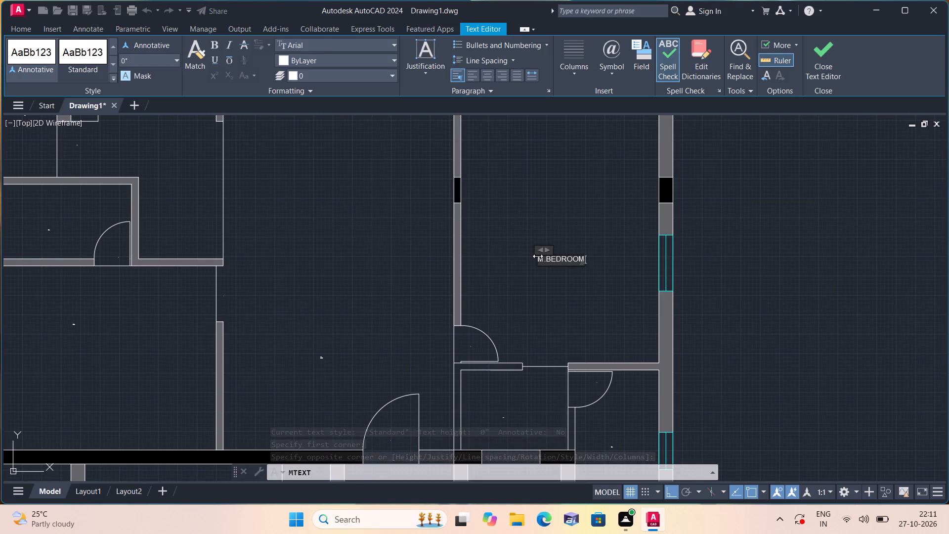
key(Return)
text(11'0")
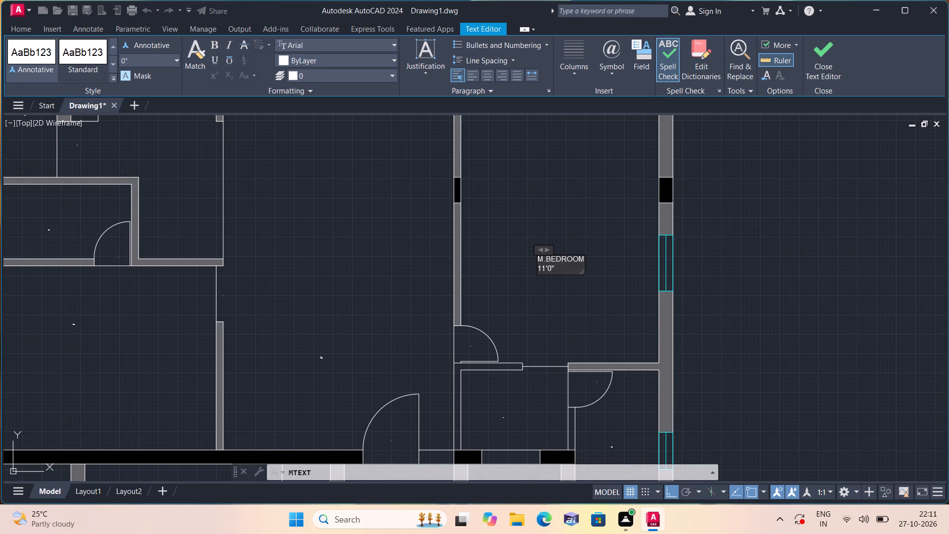
key(x)
text(14)
text('8.5")
click(549, 192)
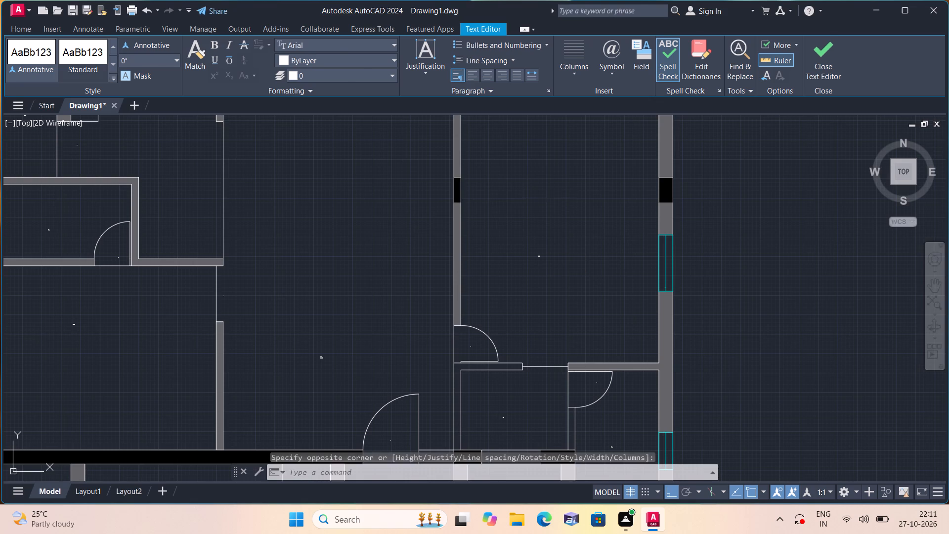
Label the space at the north end of the central hall with two lines of text: BALCONY and 12'1.5"X4'0".
middle_drag(548, 199, 594, 319)
scroll(549, 205, down, 1)
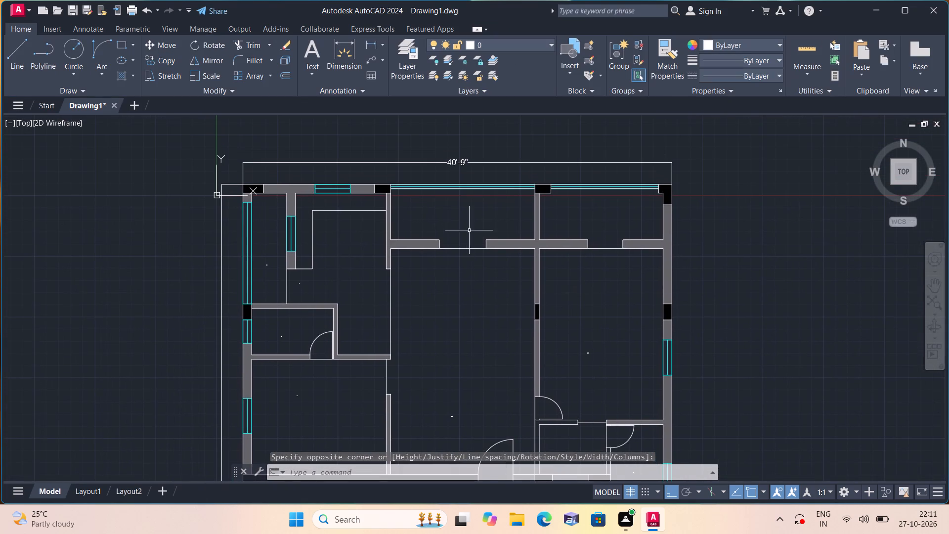
key(space)
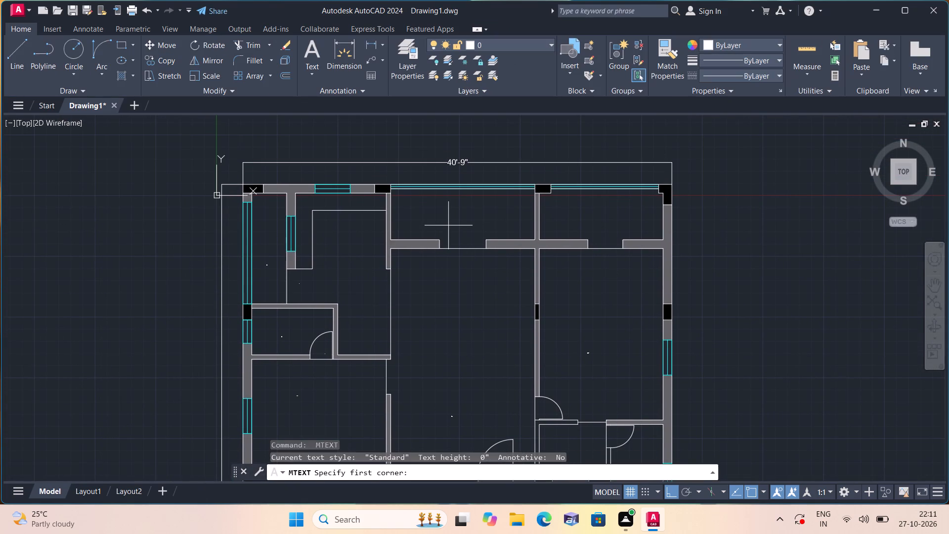
scroll(448, 225, up, 2)
triple_click(438, 185)
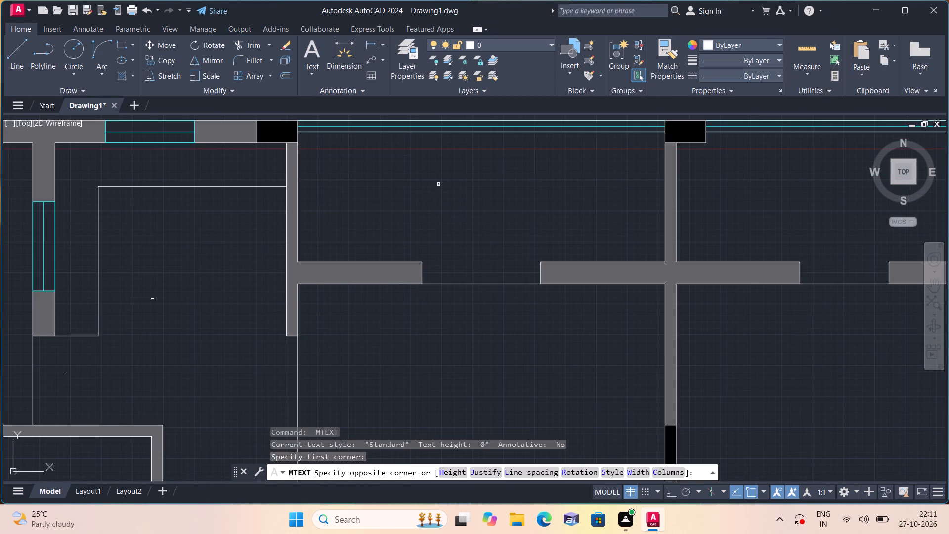
text(BAL)
text(CO)
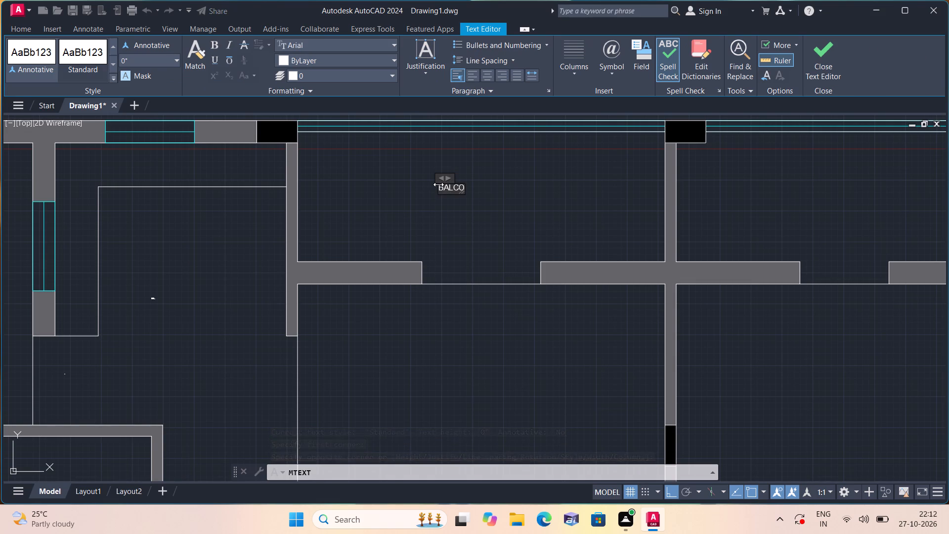
text(NY)
key(Return)
text(12'1)
text(.5"X)
text(4'0")
click(490, 308)
Label the space north of the master bedroom with two lines of text: BALCONY and 11'0"X4'0".
scroll(486, 309, down, 1)
middle_drag(482, 309, 471, 308)
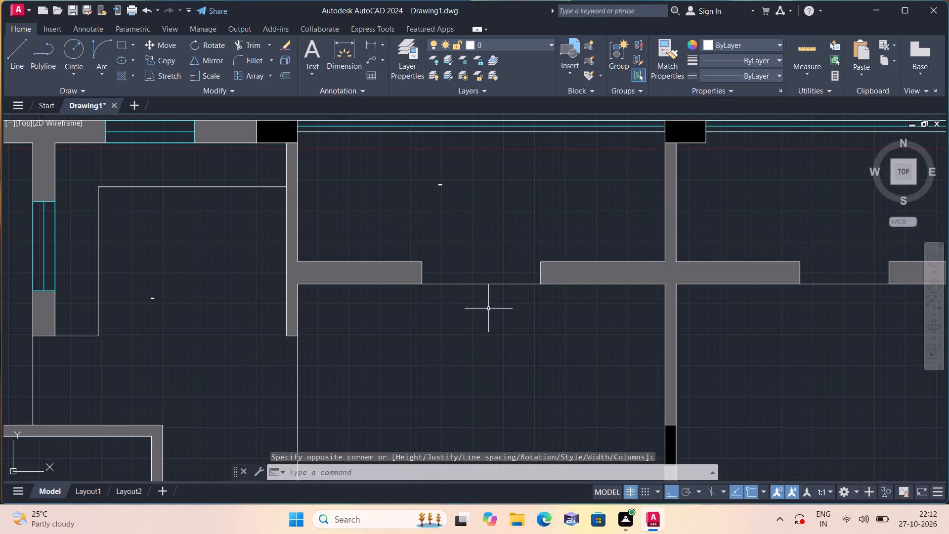
middle_drag(471, 308, 349, 303)
scroll(365, 301, down, 1)
scroll(461, 250, up, 2)
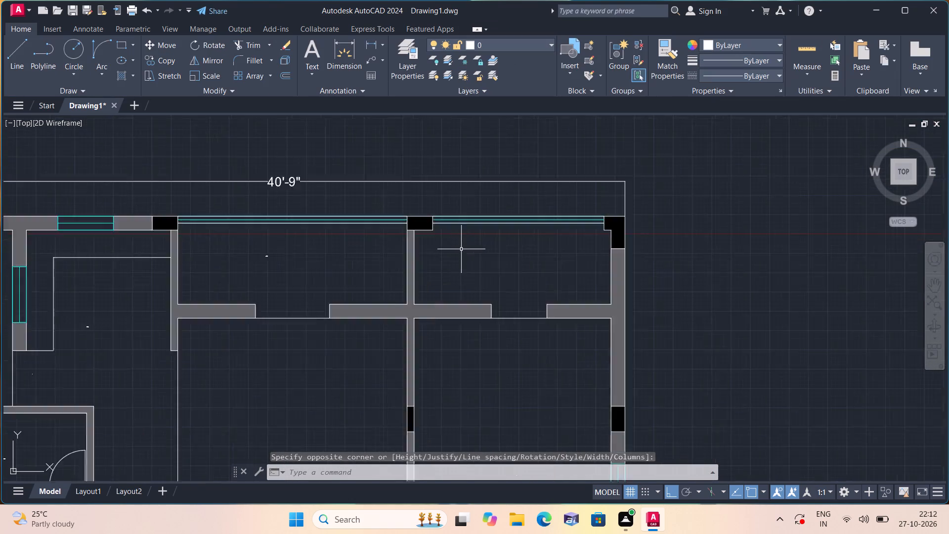
key(space)
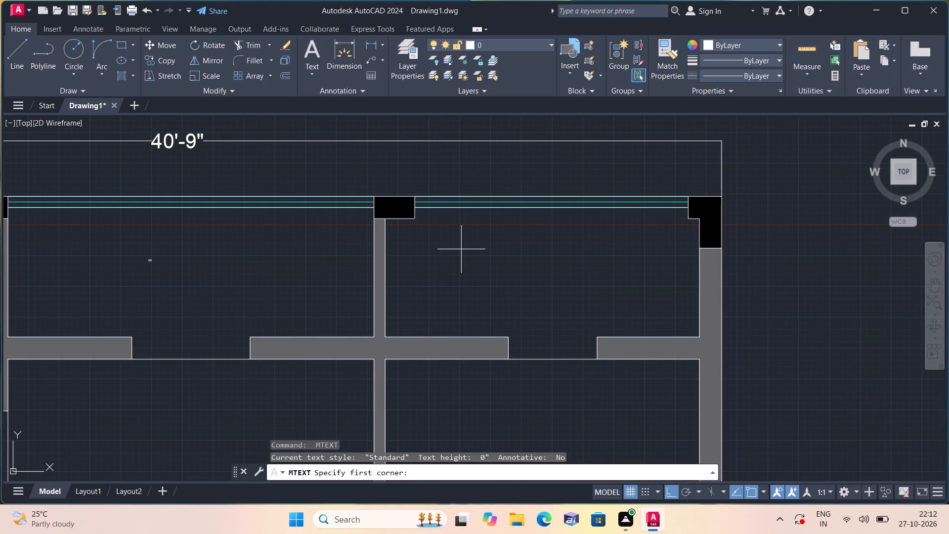
triple_click(461, 249)
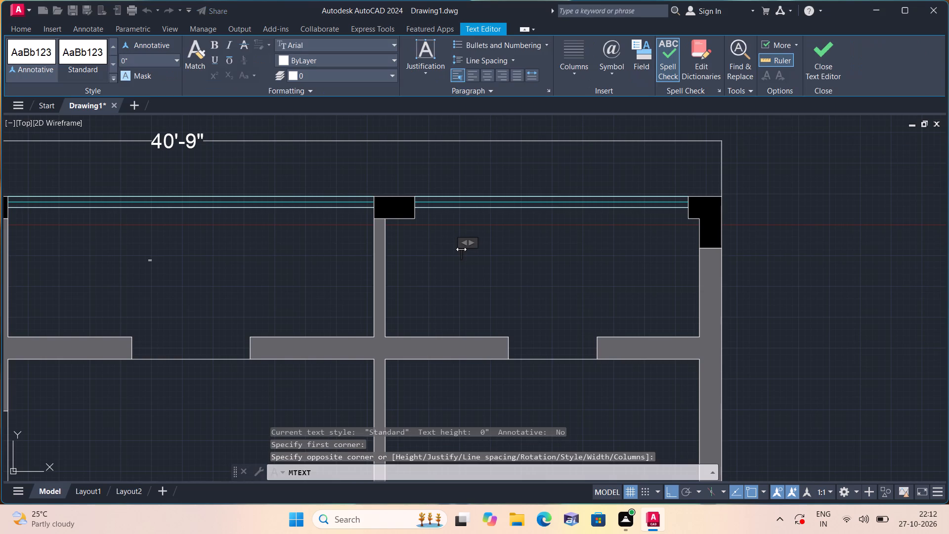
text(BALCO)
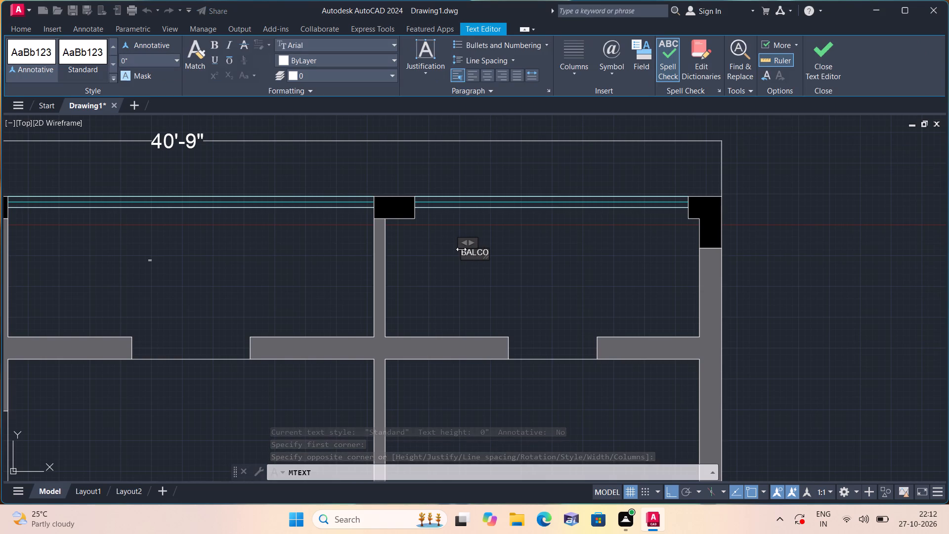
text(NY)
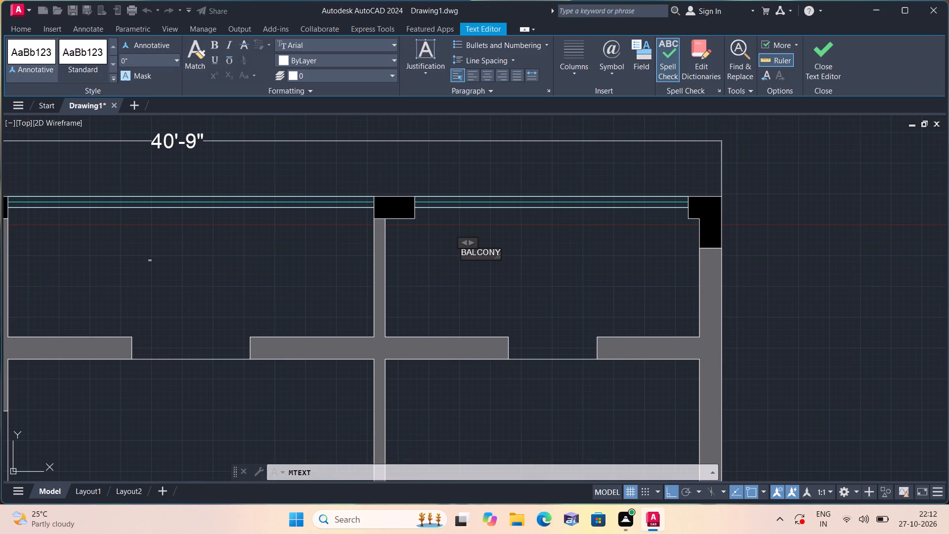
key(Return)
text(11'0")
key(x)
text(4'0")
click(458, 287)
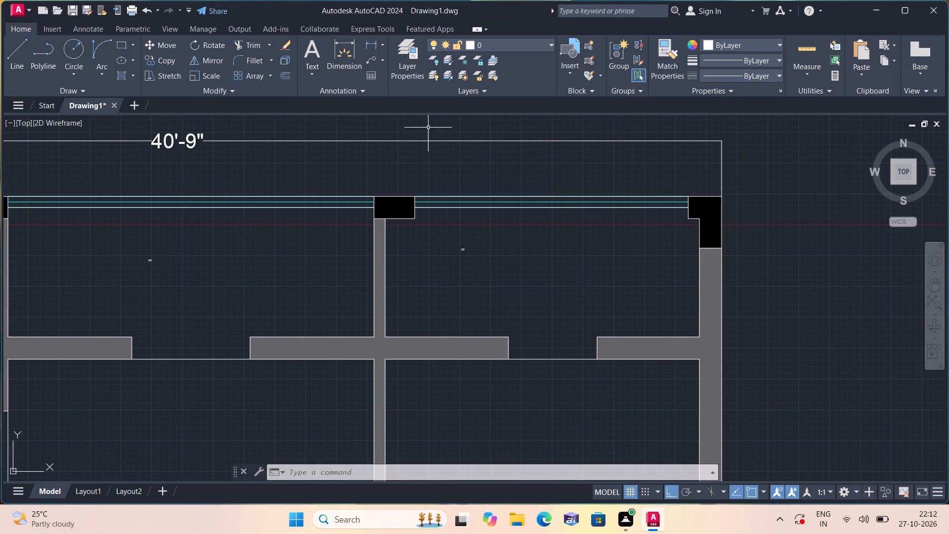
Place the multiline text label FW in the wall opening between the central hall and its balcony.
middle_drag(250, 283, 278, 264)
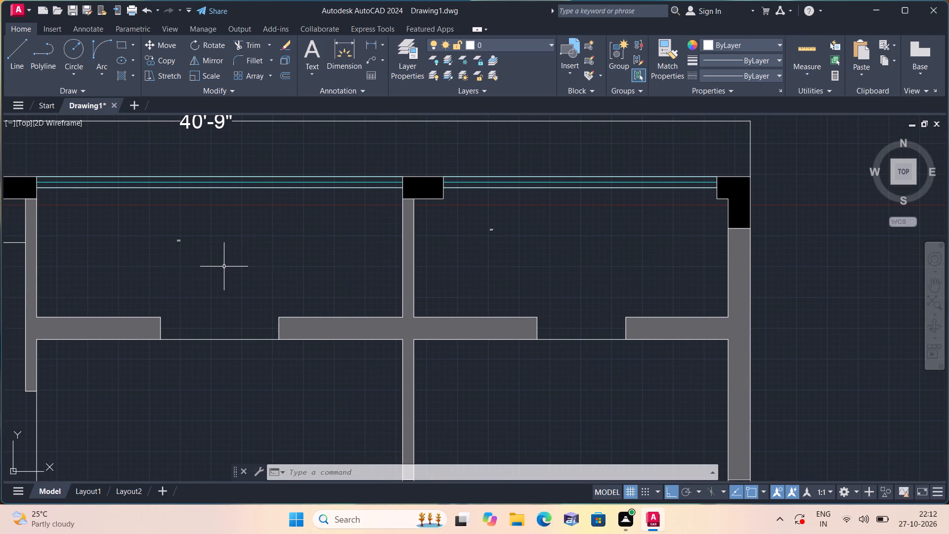
key(space)
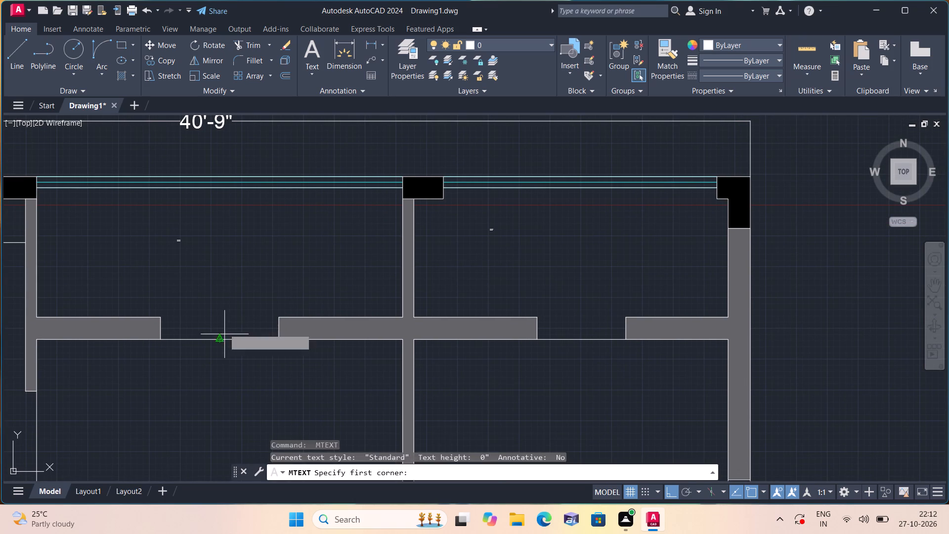
triple_click(224, 328)
click(224, 328)
text(FW)
click(218, 290)
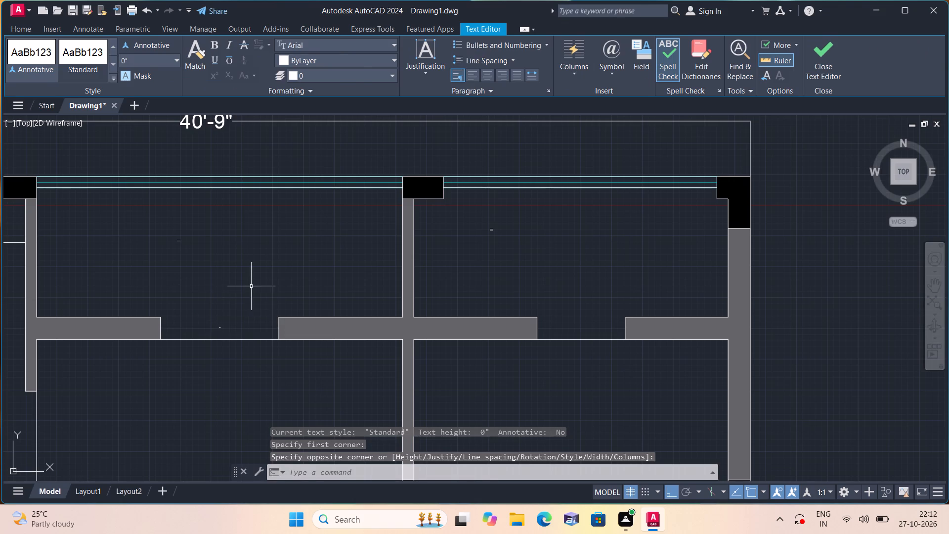
Place the multiline text label FW in the wall opening between the master bedroom and its northern balcony.
key(space)
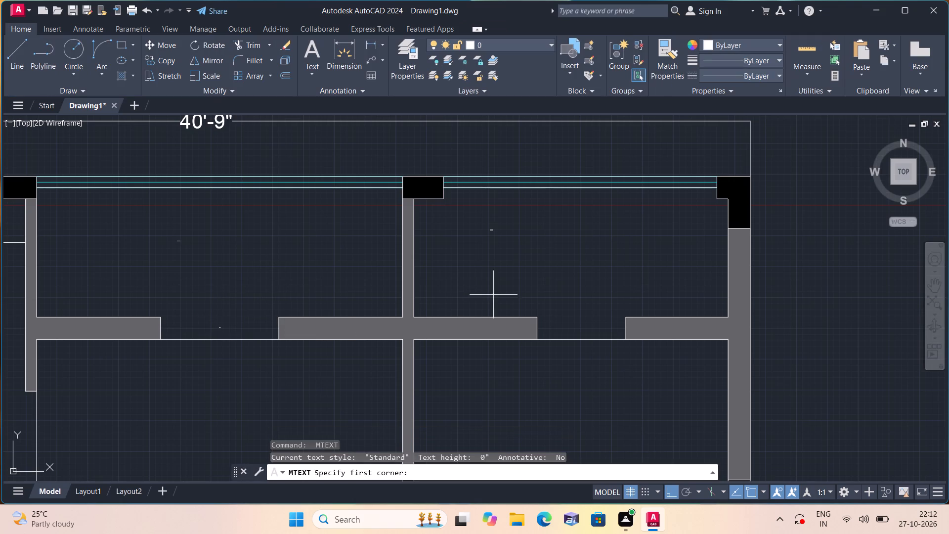
triple_click(569, 334)
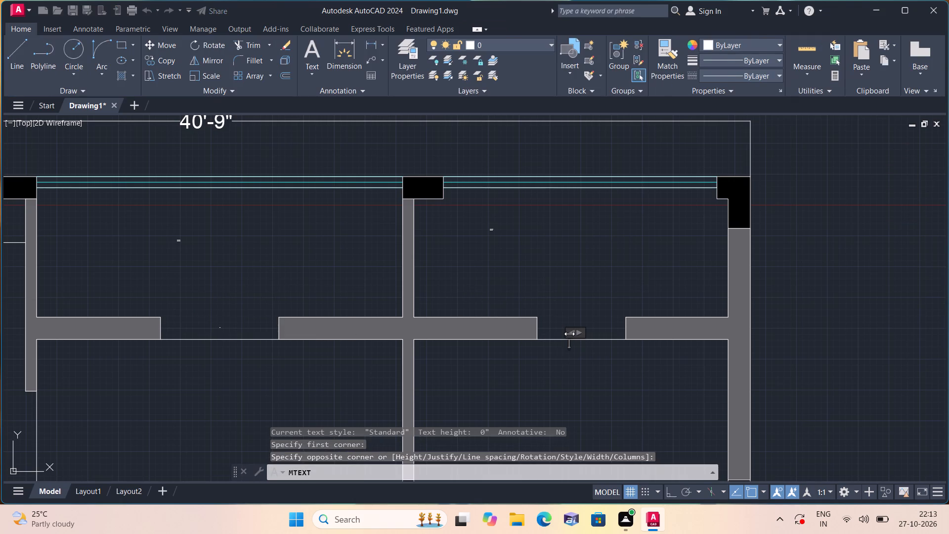
text(FW)
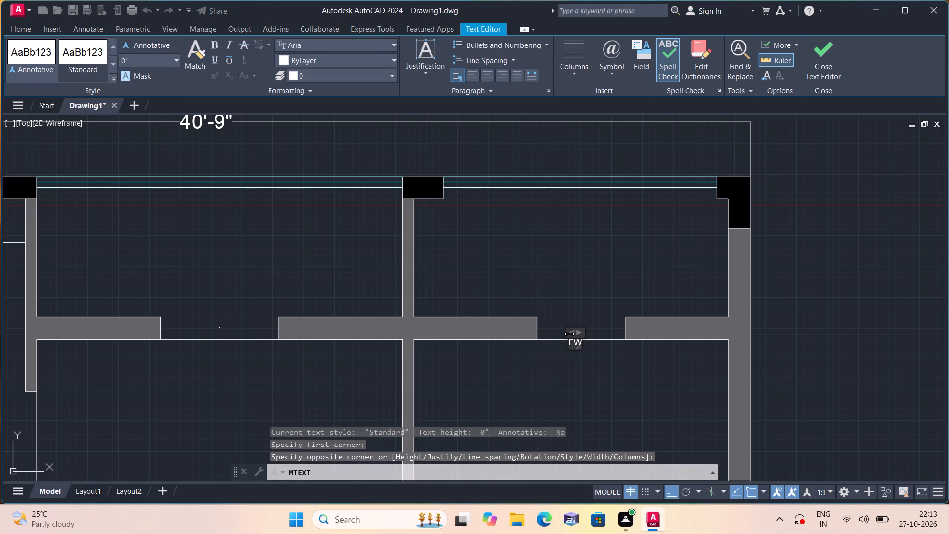
click(234, 265)
Label the small square shaft north of the staircase with two lines of text: LIFT and 5'0"X5'0".
middle_drag(161, 254, 80, 158)
scroll(84, 175, down, 1)
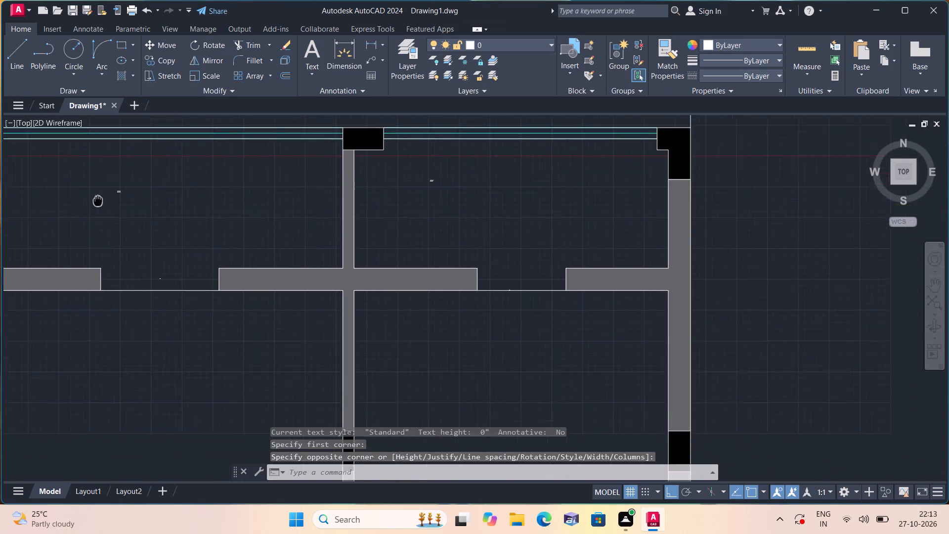
middle_drag(80, 158, 78, 154)
scroll(157, 246, down, 1)
middle_drag(209, 262, 240, 145)
scroll(209, 261, down, 1)
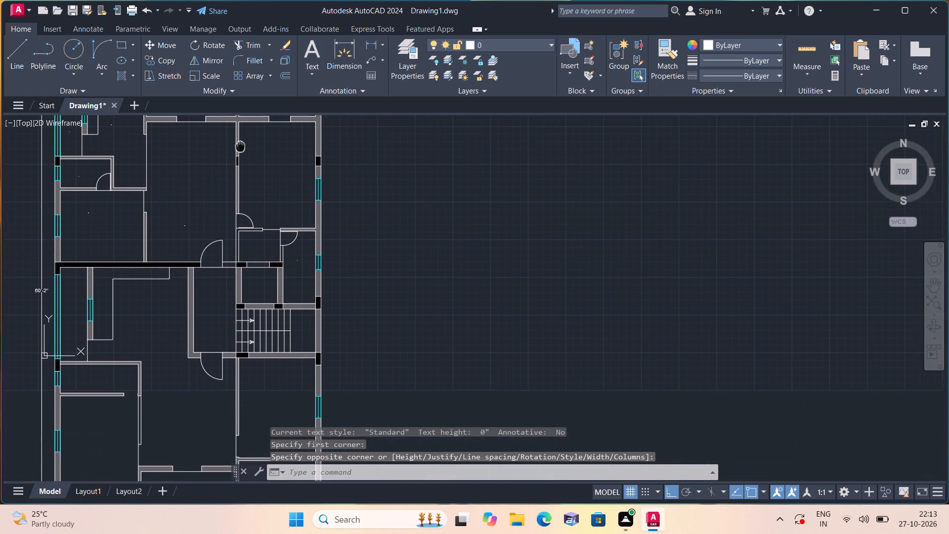
middle_drag(246, 271, 281, 218)
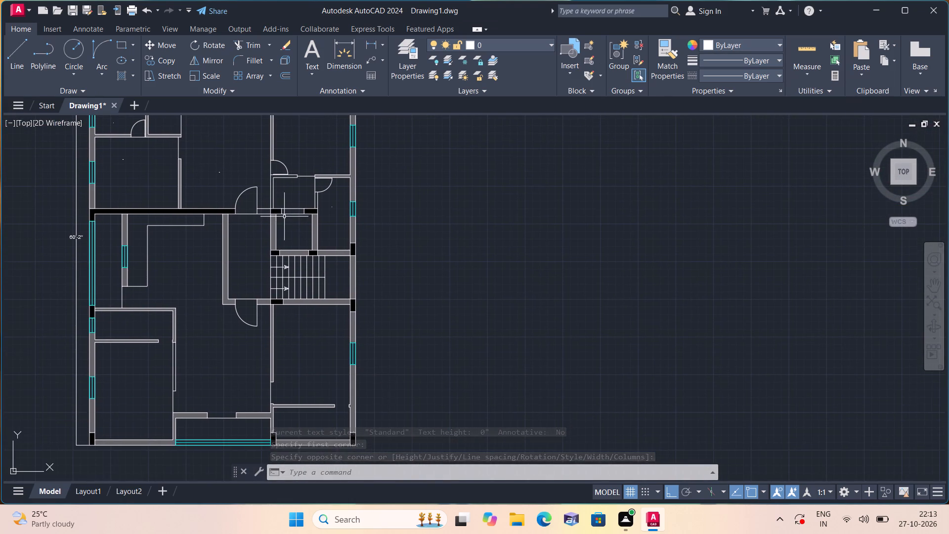
scroll(287, 217, up, 1)
key(space)
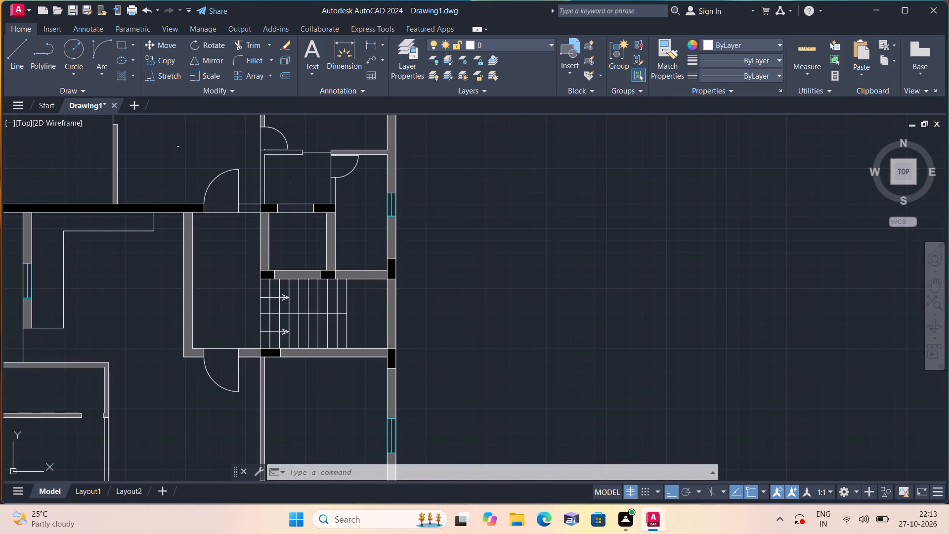
scroll(278, 233, up, 1)
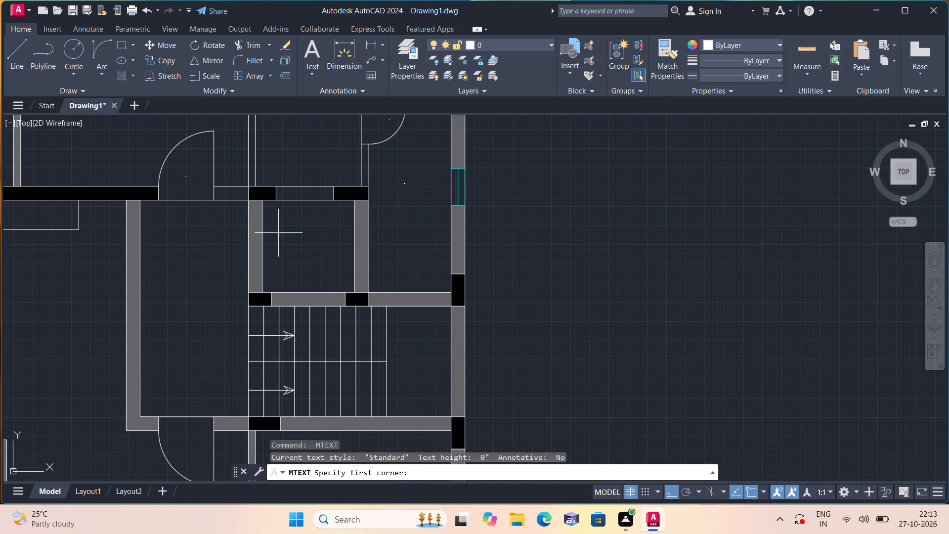
triple_click(278, 233)
text(LIFT)
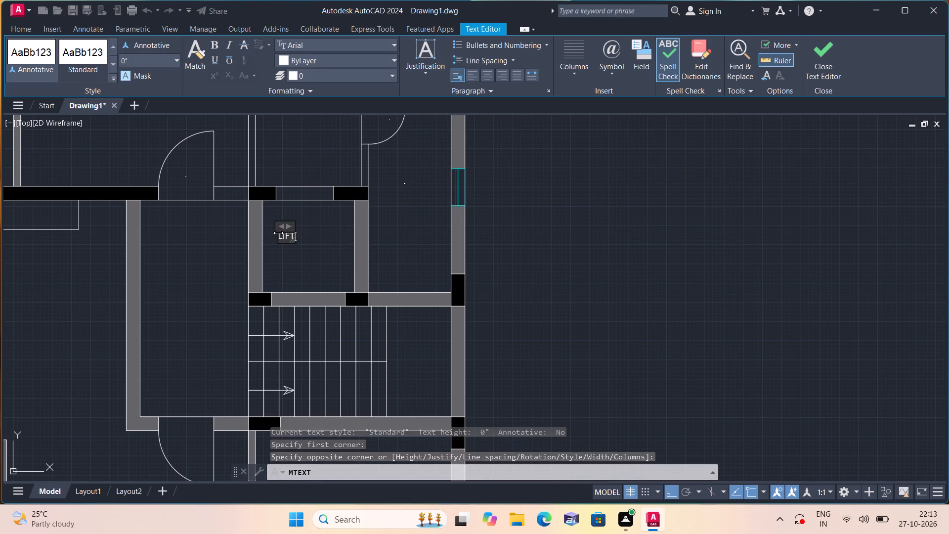
key(Return)
text(5'0")
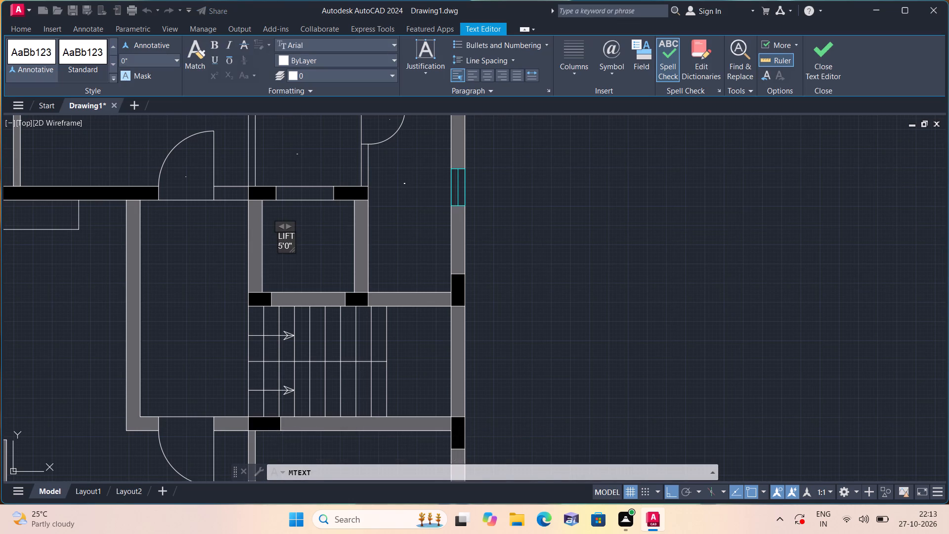
key(x)
text(5'0")
click(211, 261)
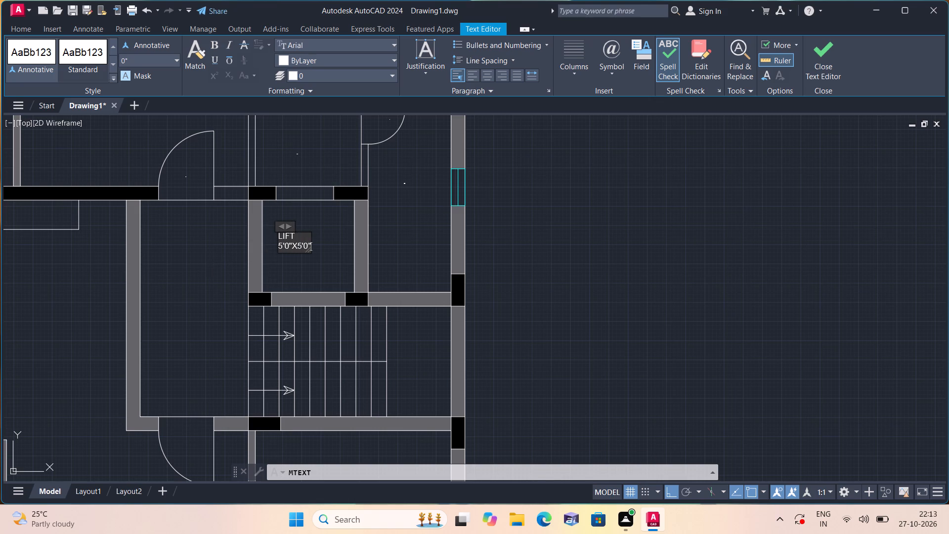
Label the space west of the lift and staircase with two lines of text: LOBBY and 5'10.5"X11'9".
middle_drag(336, 245, 345, 189)
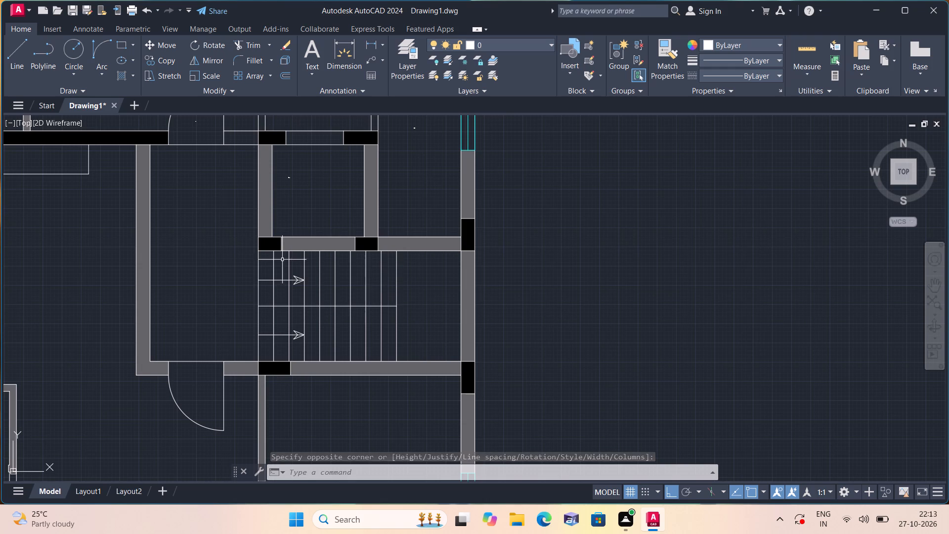
key(space)
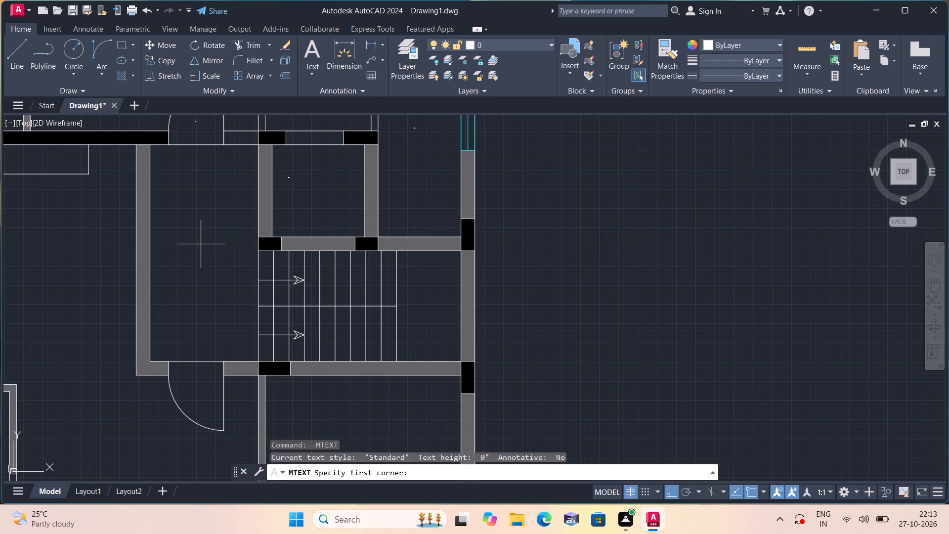
triple_click(180, 242)
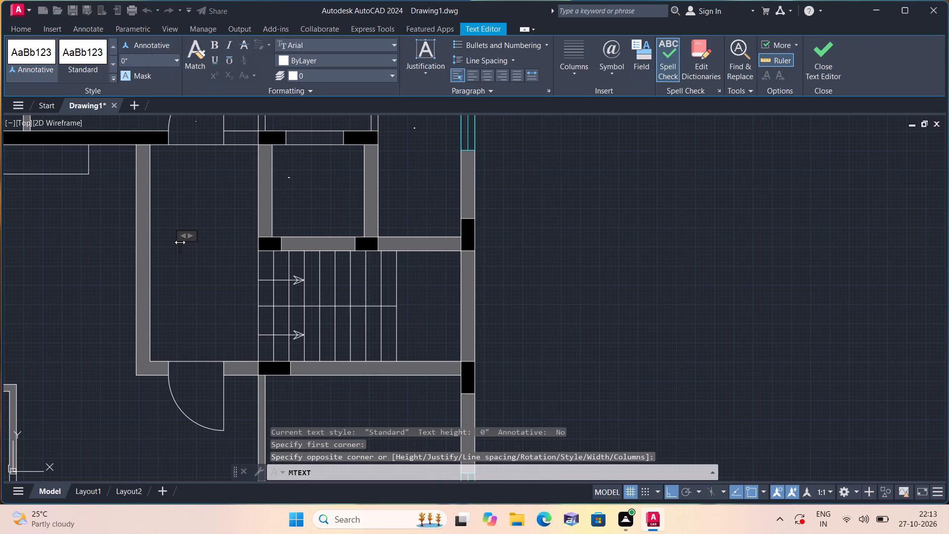
text(LOBBY)
key(Return)
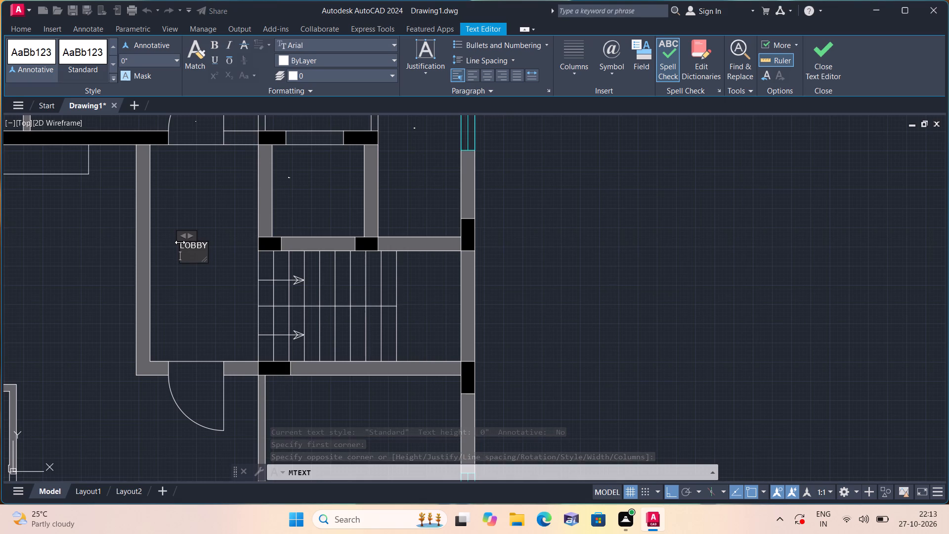
key(5)
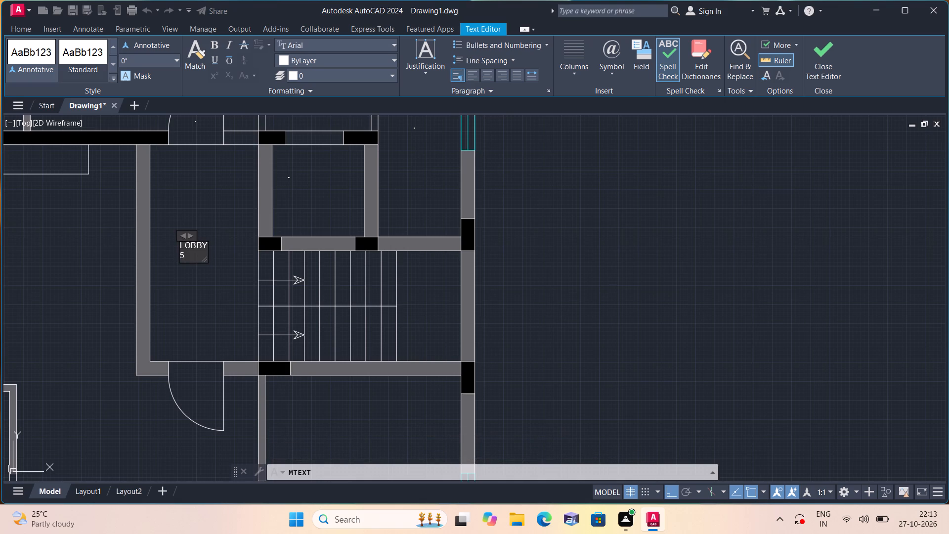
key(apostrophe)
text(10)
key(period)
text(5"X)
text(11'9")
click(251, 182)
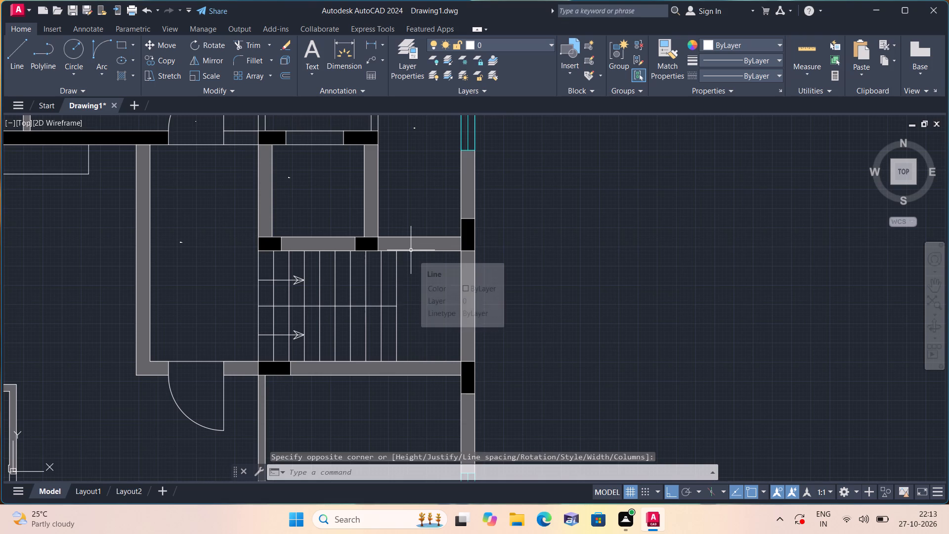
Place the multiline text label UP in the lobby beside the staircase's northern flight arrow.
key(space)
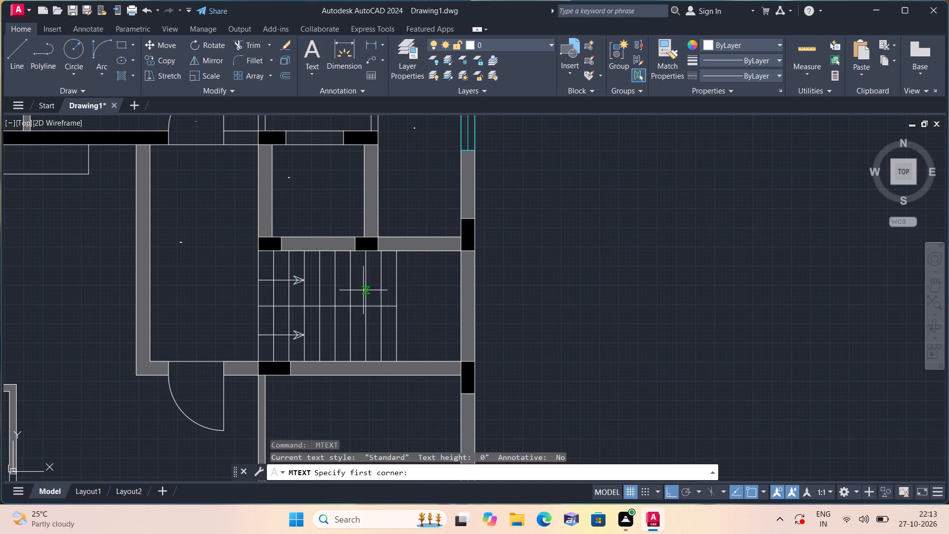
triple_click(230, 286)
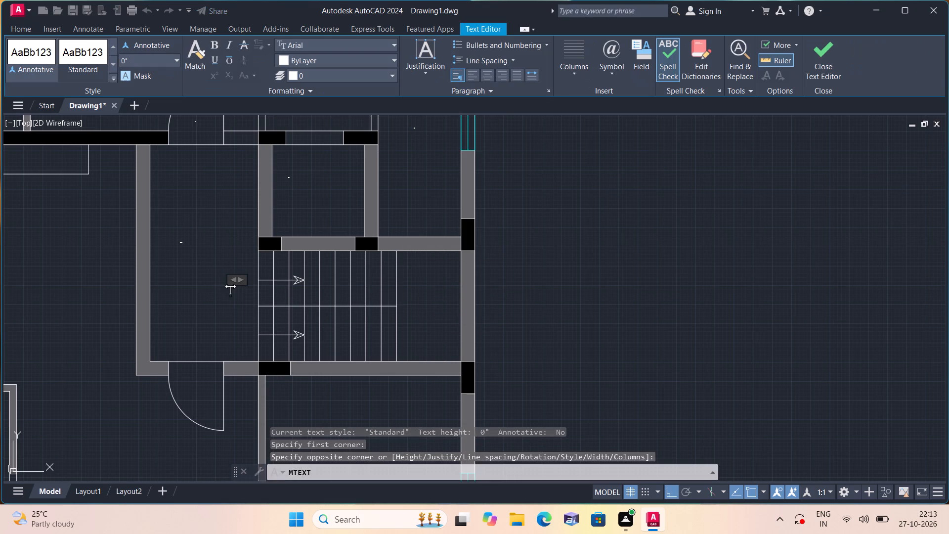
text(UP)
click(236, 323)
Place the multiline text label DN in the lobby beside the staircase's southern flight arrow.
key(space)
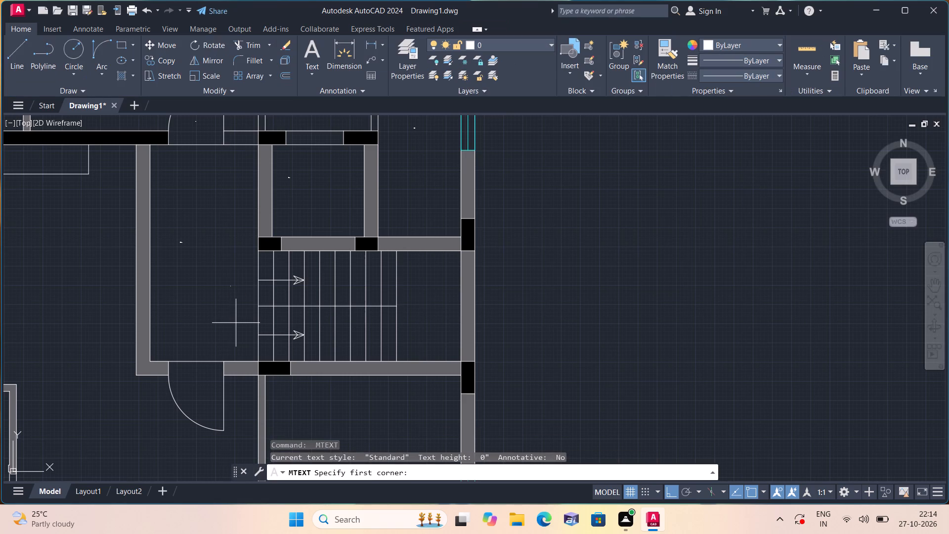
triple_click(236, 323)
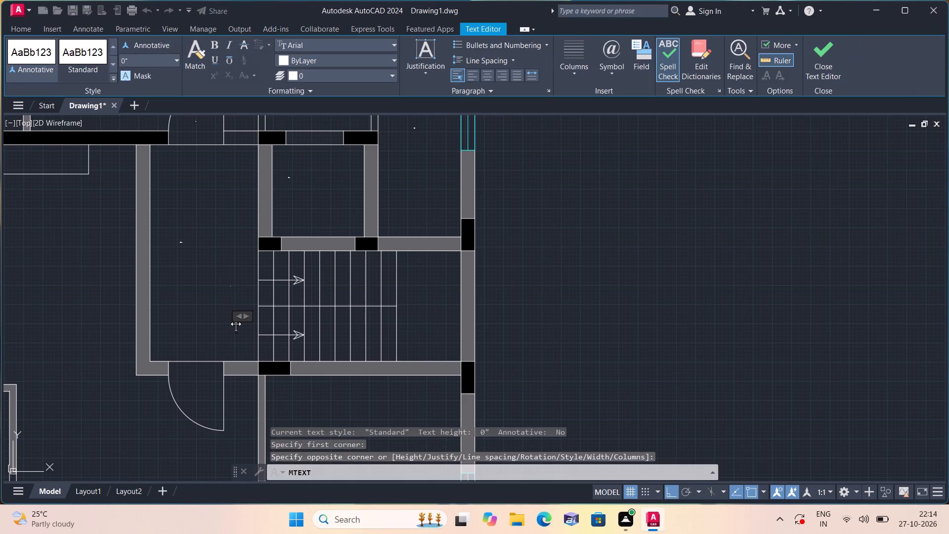
text(DN)
click(238, 254)
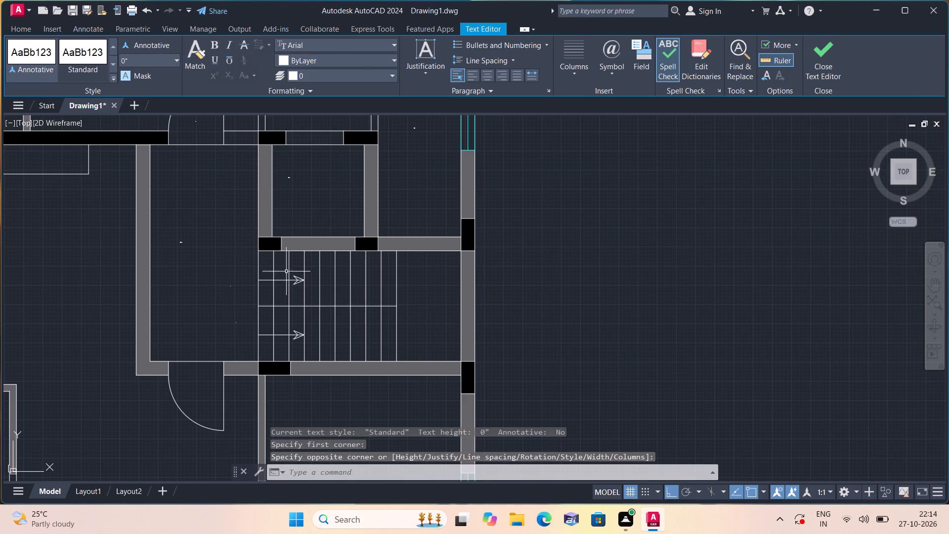
Label the landing east of the staircase treads with two lines of multiline text: STAIRS and 6'-0"X3'-0".
key(space)
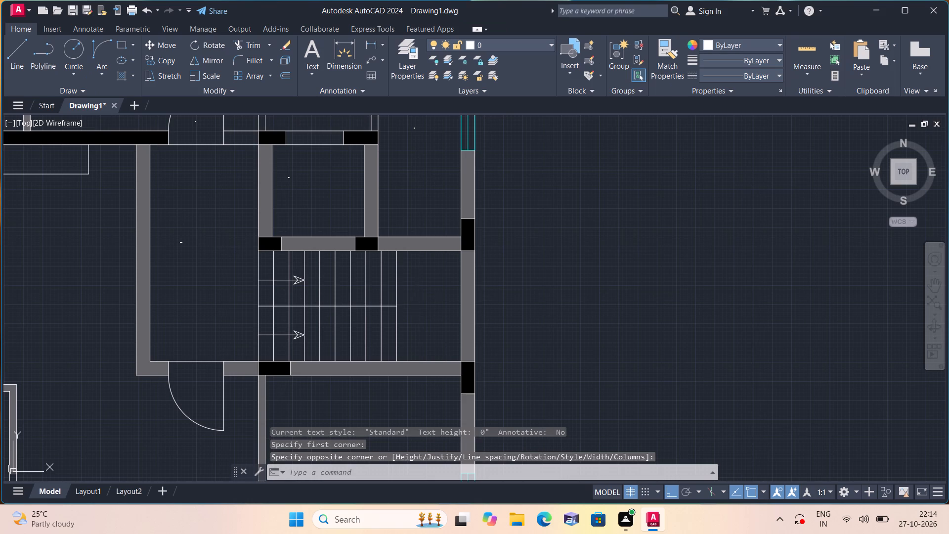
triple_click(413, 307)
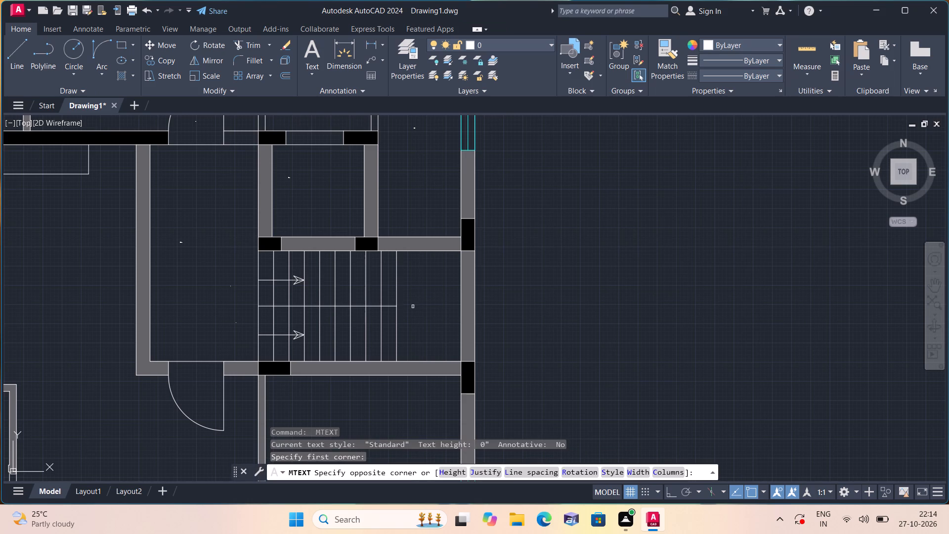
click(413, 307)
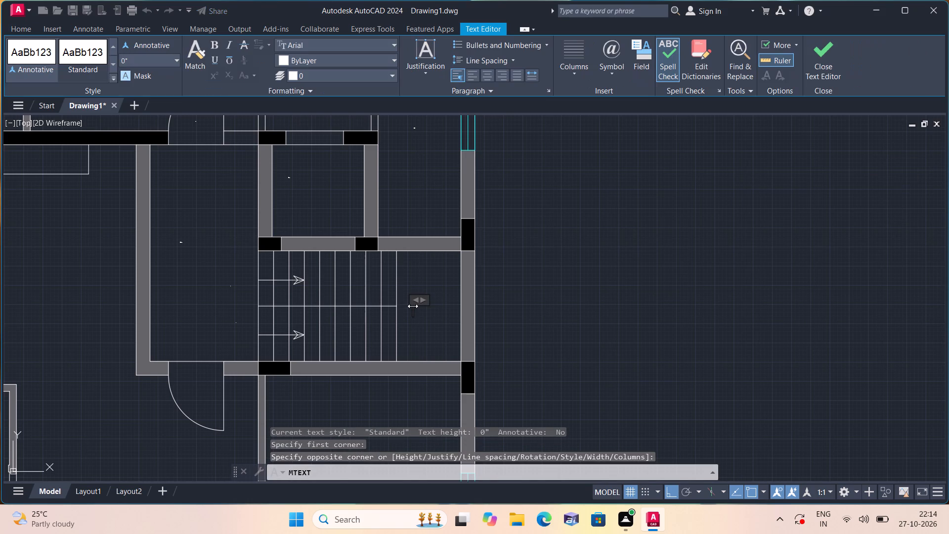
key(s)
text(TA)
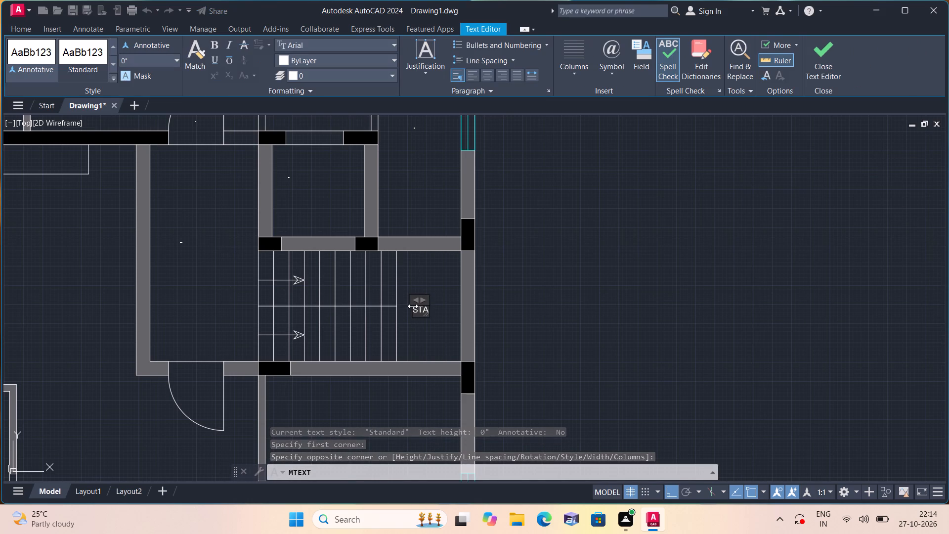
text(IRS)
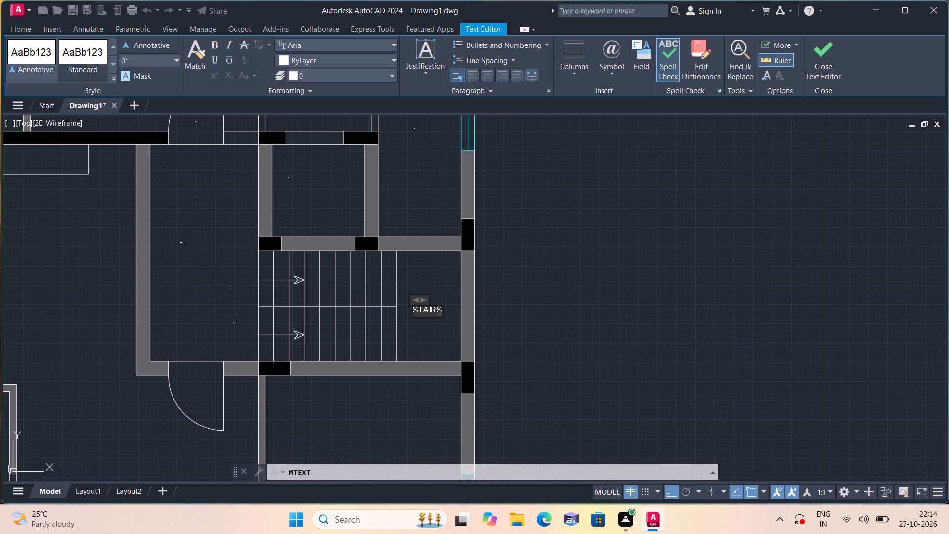
key(Return)
key(6)
key(apostrophe)
text(-0")
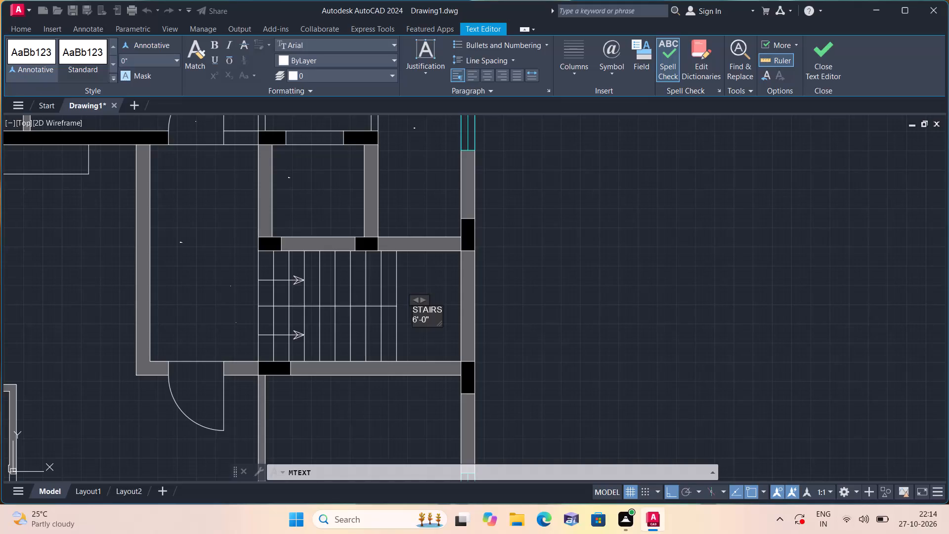
key(x)
key(3)
text('-0")
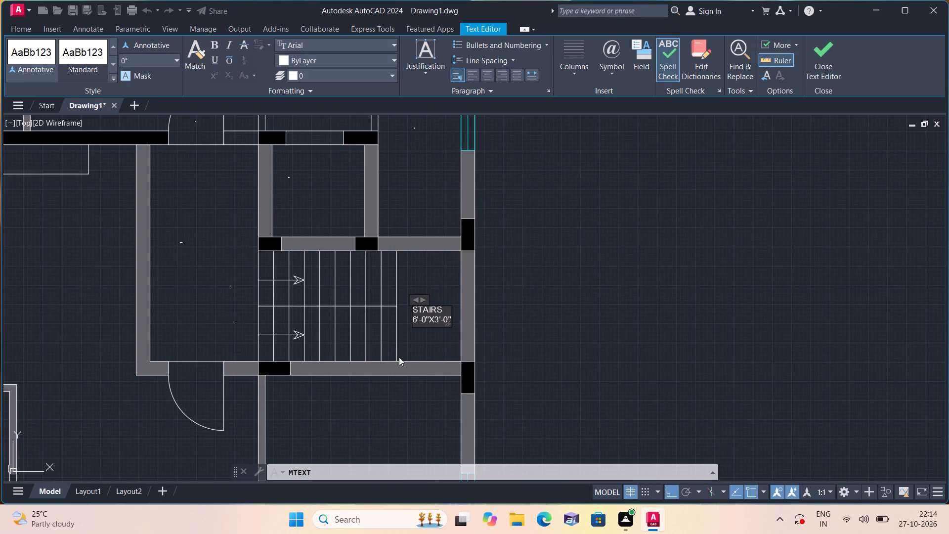
click(402, 367)
Label the room directly south of the staircase with two lines of multiline text: M.BEDROOM and 11'0"X13'10".
middle_drag(396, 347, 418, 194)
scroll(419, 194, down, 1)
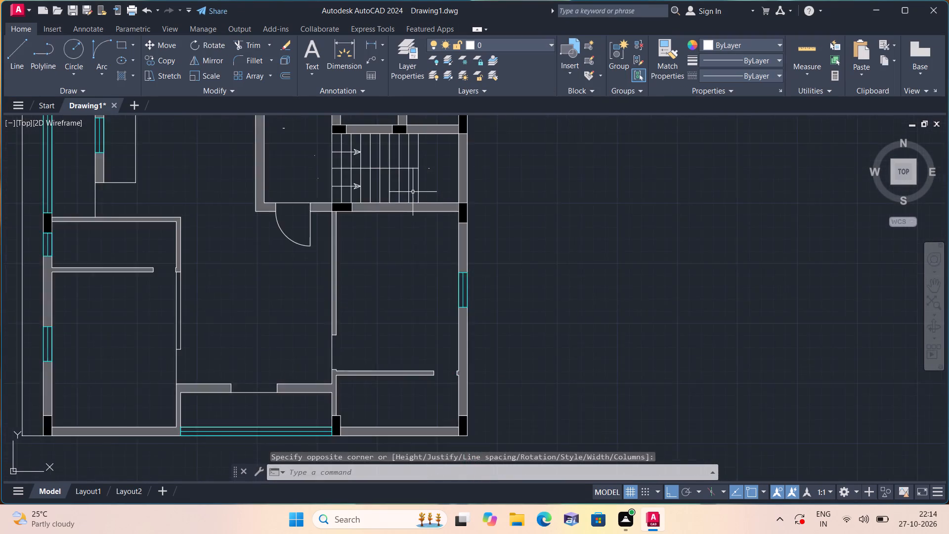
scroll(407, 190, down, 1)
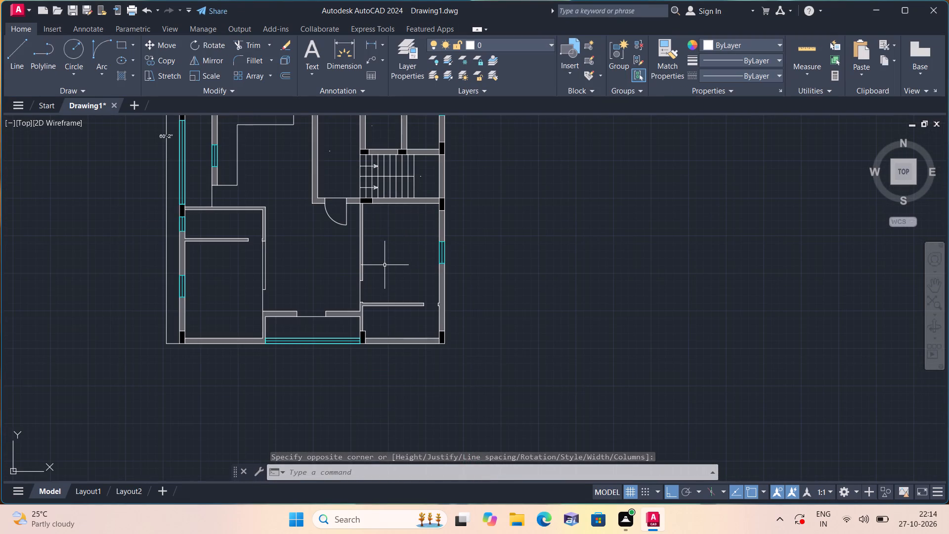
key(space)
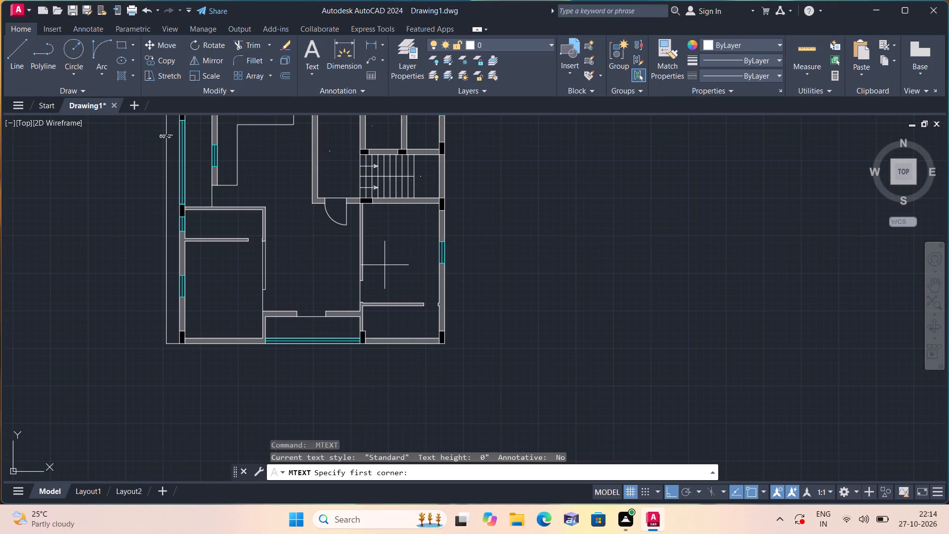
triple_click(390, 280)
click(390, 280)
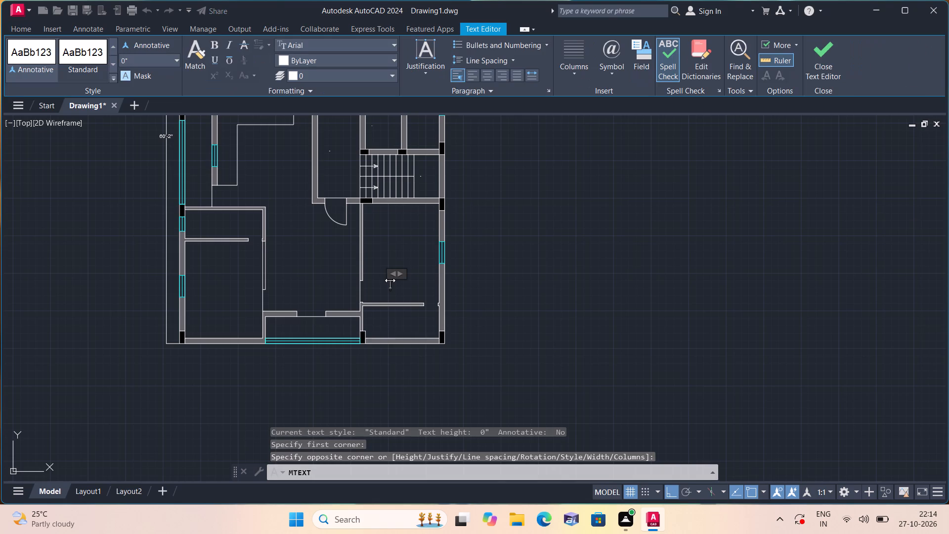
text(M.BEDR)
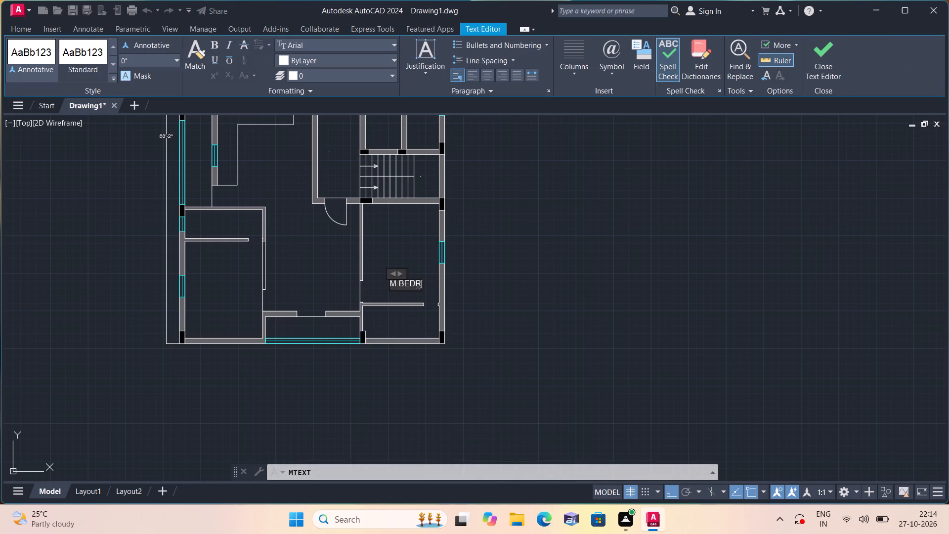
text(OOM)
key(Return)
text(11'0)
key(shift+quotedbl)
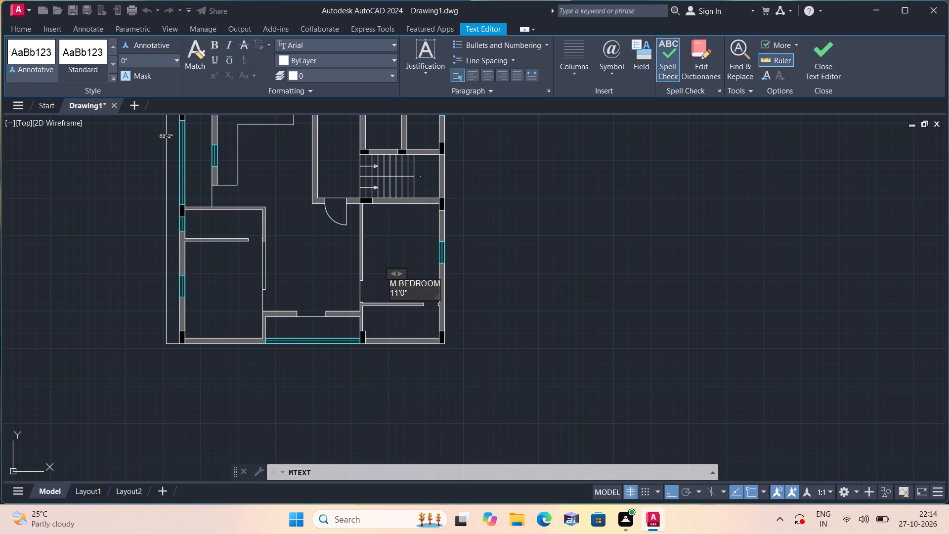
key(x)
text(13)
key(apostrophe)
text(10")
click(333, 247)
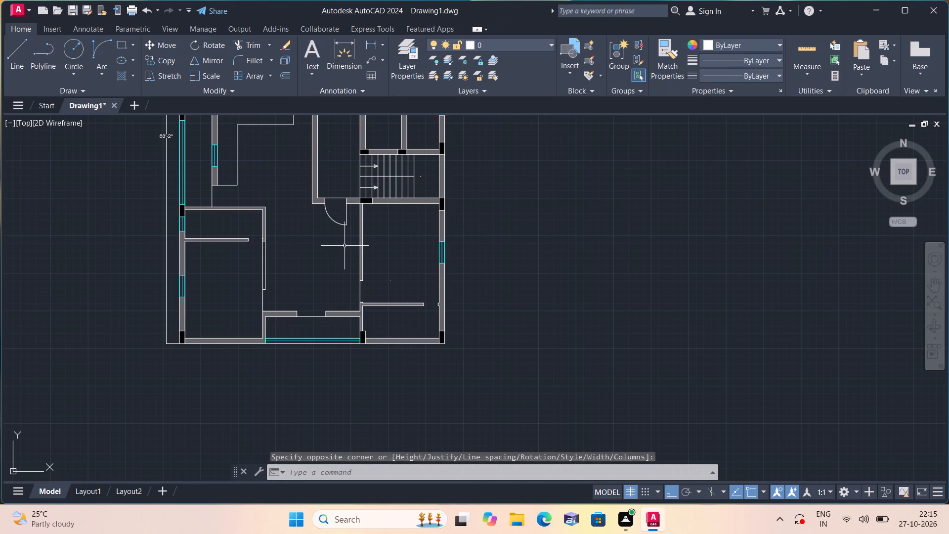
Place the multiline text tag MD inside the swing of the door south of the lobby.
key(space)
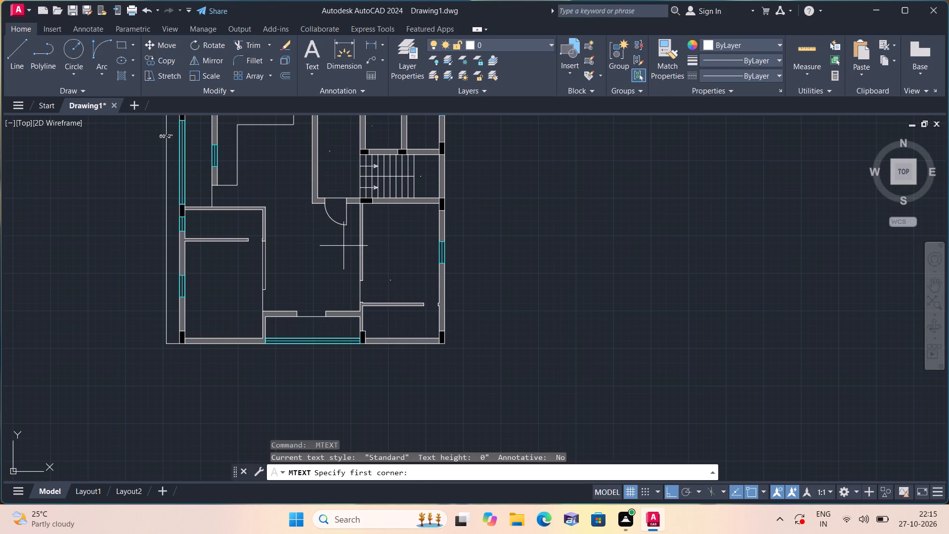
scroll(318, 214, up, 2)
triple_click(342, 195)
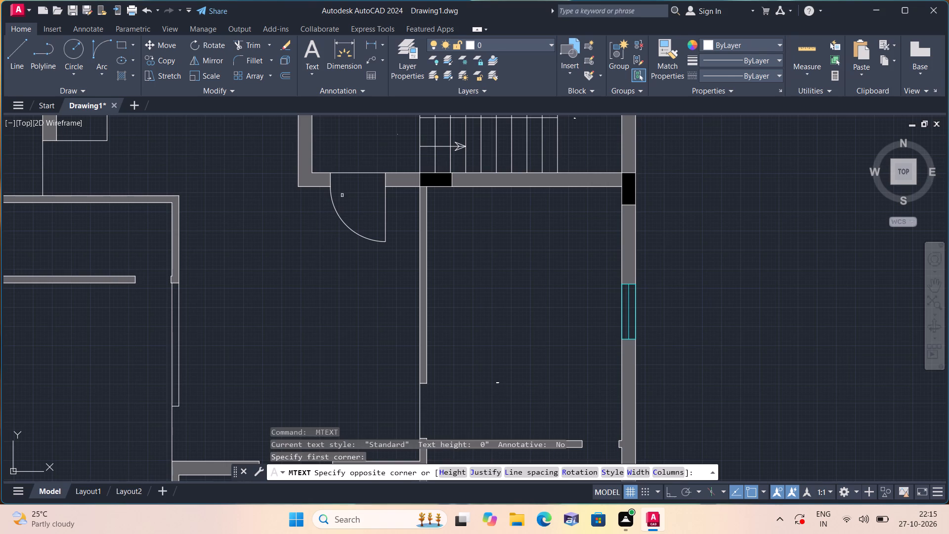
key(m)
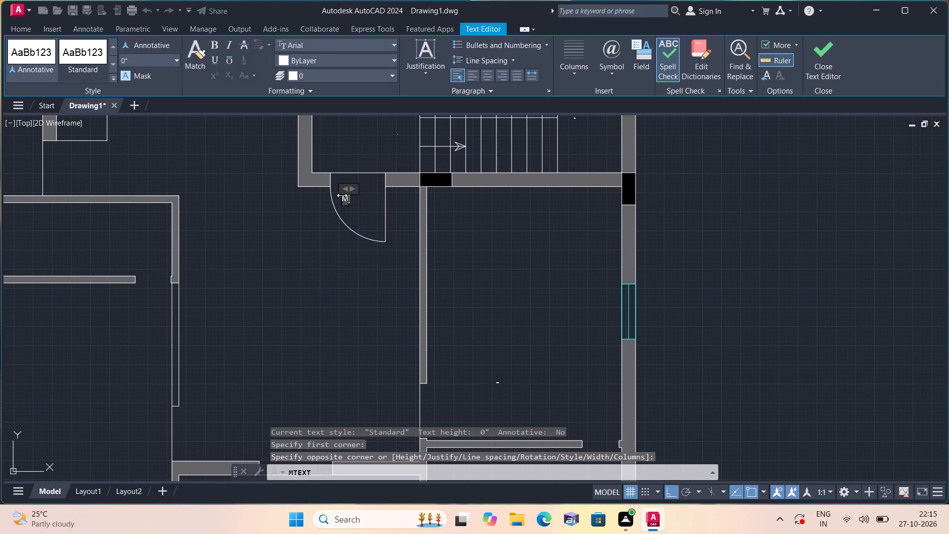
key(d)
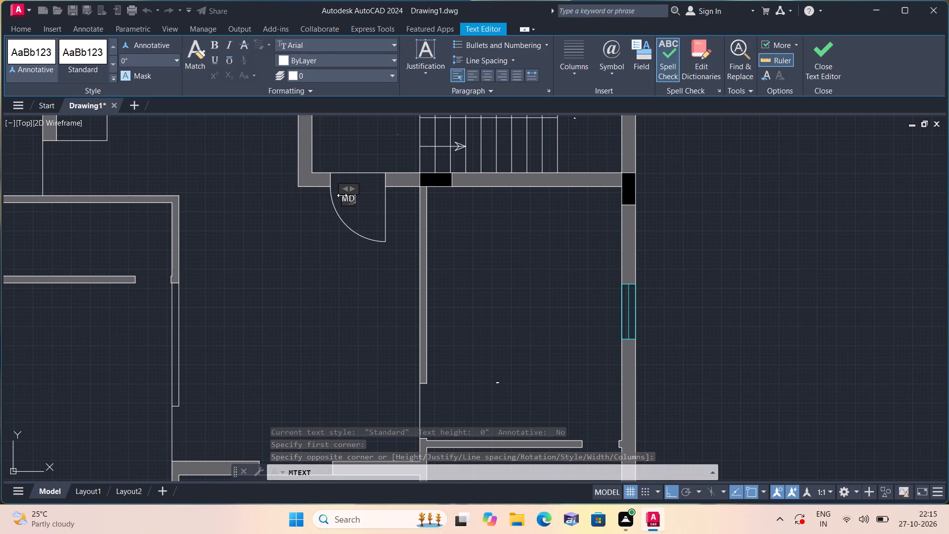
click(339, 253)
Place the multiline text tag D2 in the opening at the east end of the master bedroom's southern partition wall.
middle_drag(339, 253, 301, 132)
scroll(333, 249, down, 1)
scroll(301, 132, down, 1)
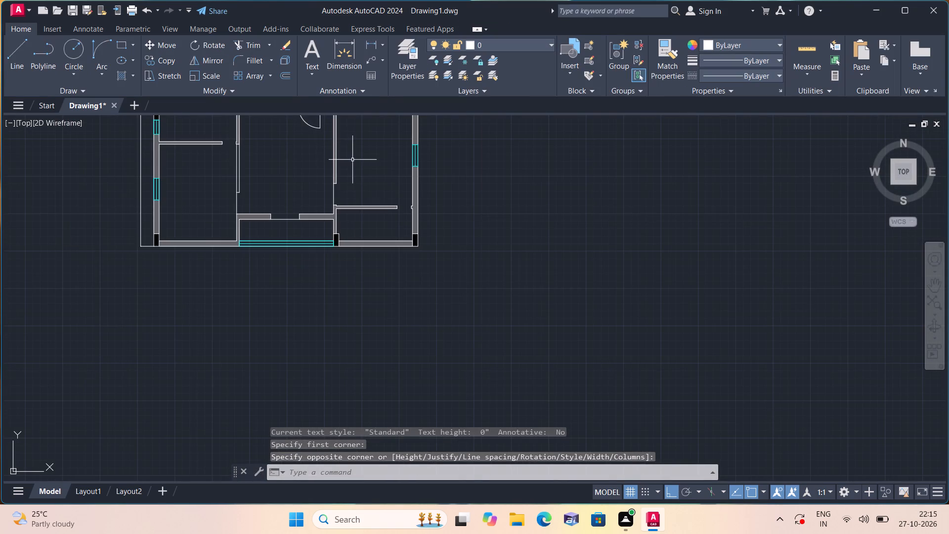
scroll(387, 195, up, 3)
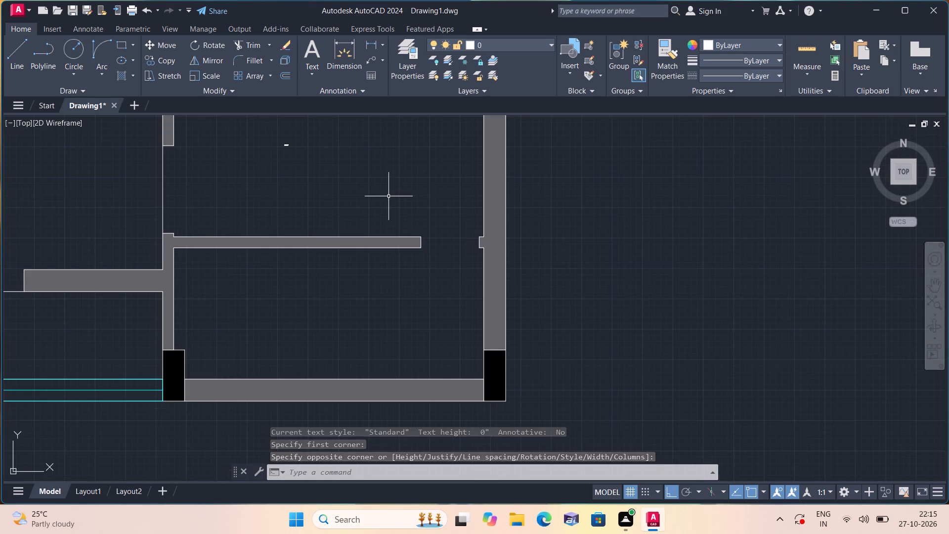
key(space)
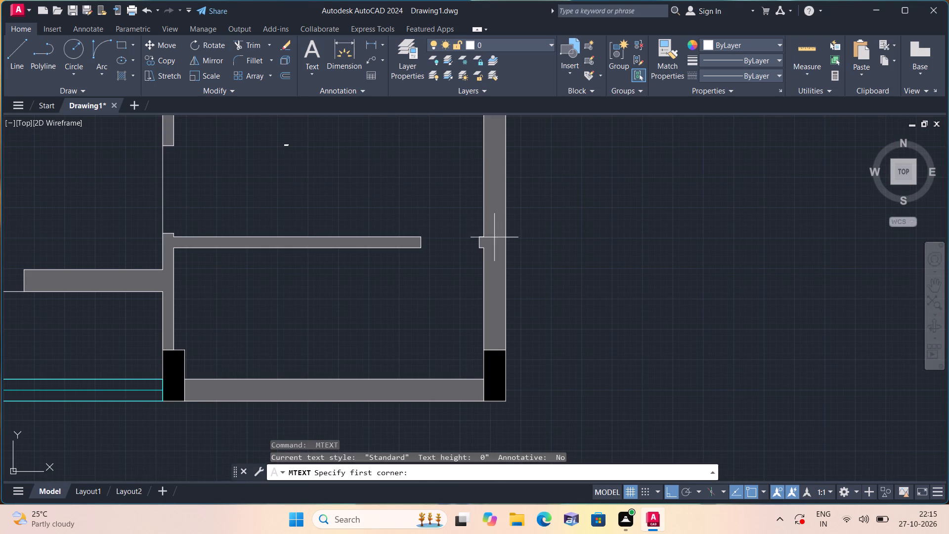
triple_click(456, 243)
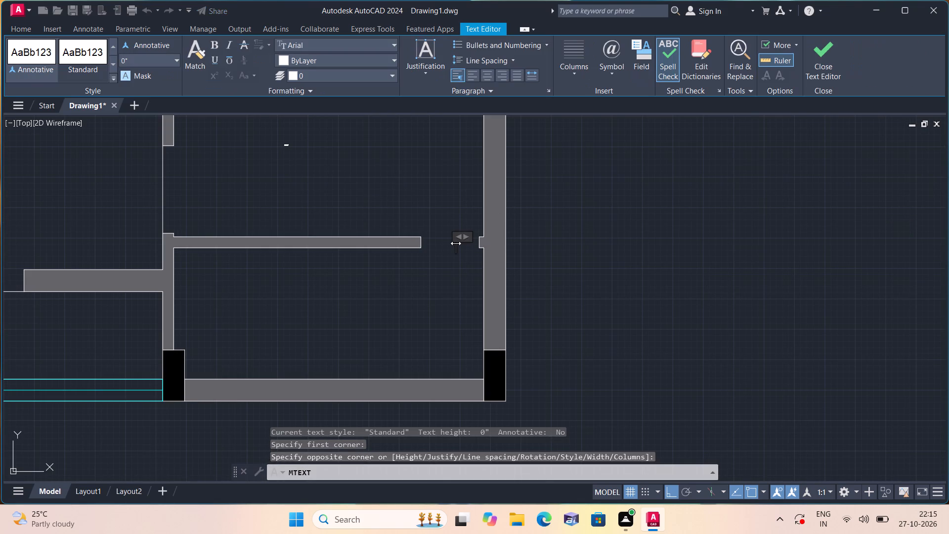
key(d)
key(2)
click(389, 212)
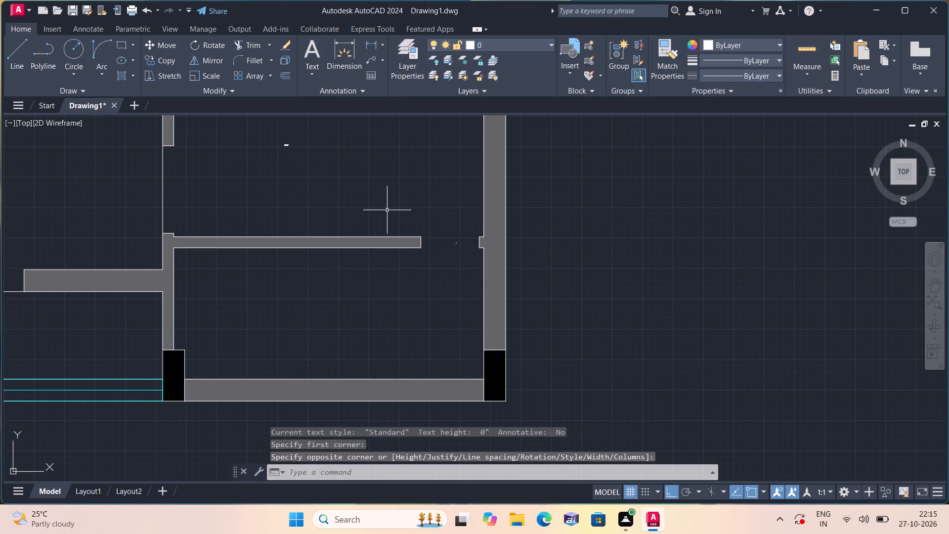
Place the multiline text tag D1 just inside the opening at the south end of the master bedroom's west wall.
scroll(357, 202, down, 1)
key(space)
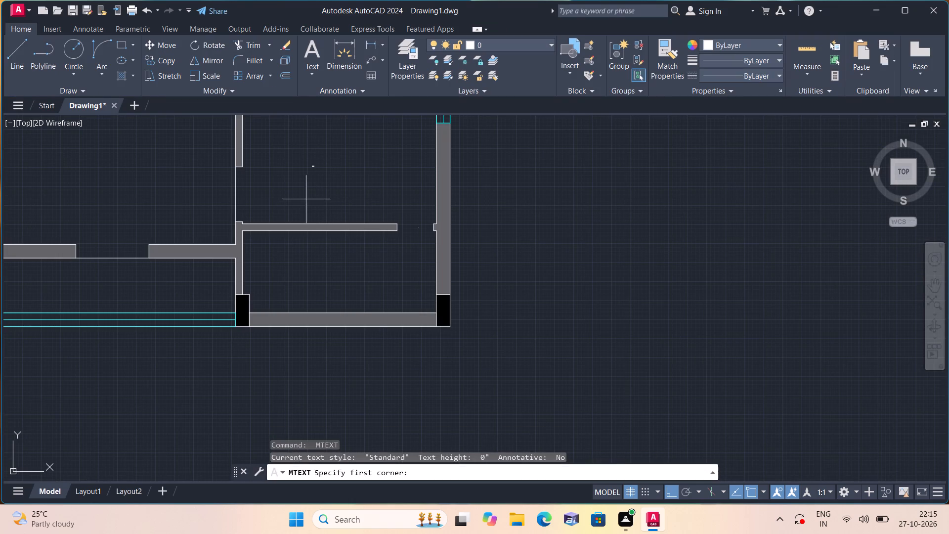
triple_click(249, 199)
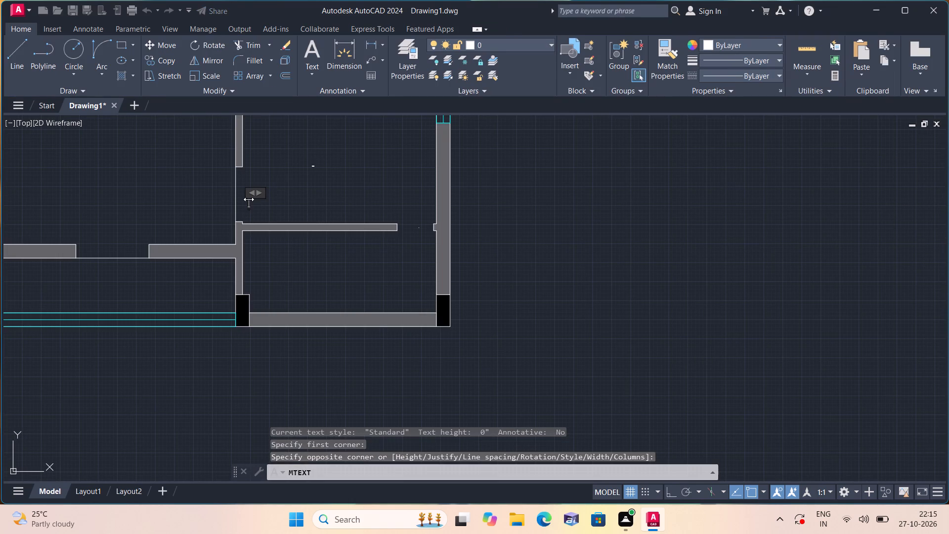
key(d)
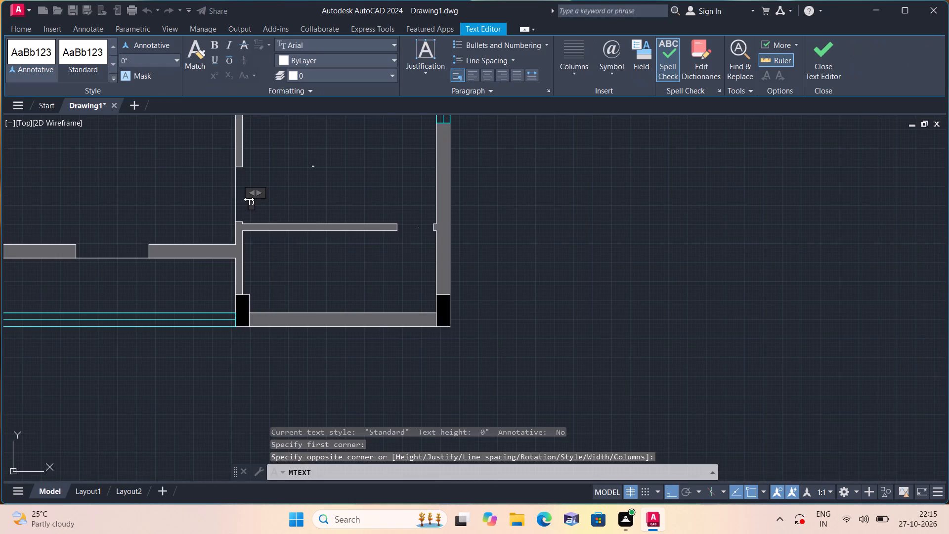
key(1)
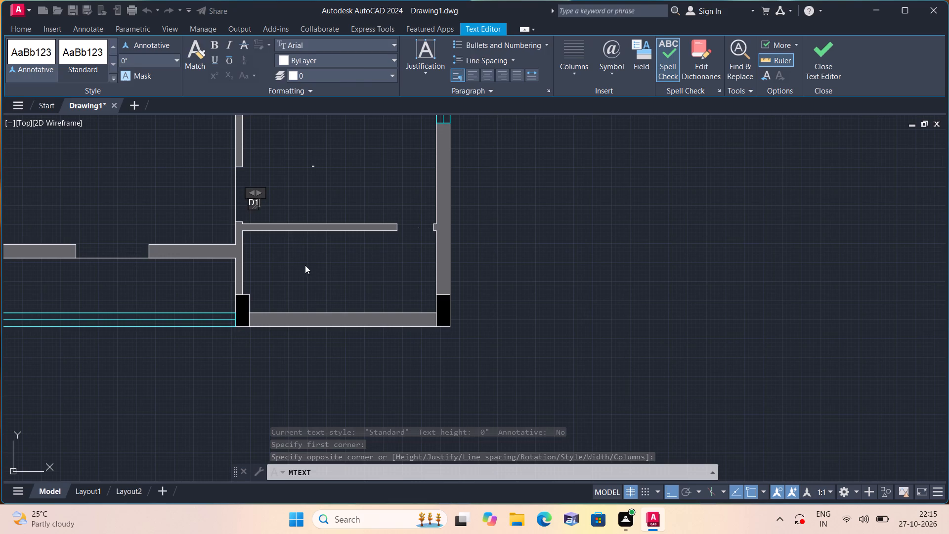
click(305, 265)
Label the room south of the master bedroom's partition wall with two lines of multiline text: TOILET and 10'-10.5"X4'0".
key(space)
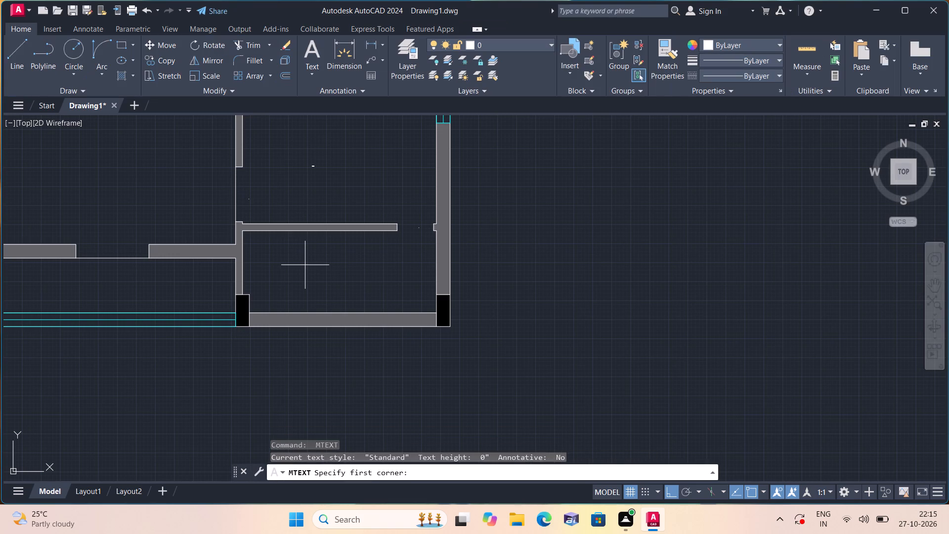
triple_click(305, 265)
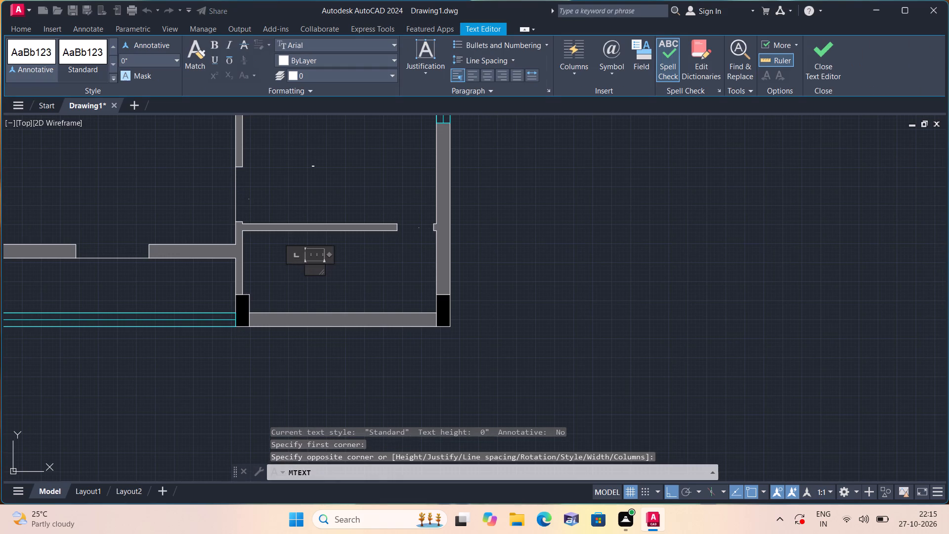
text(TOILET)
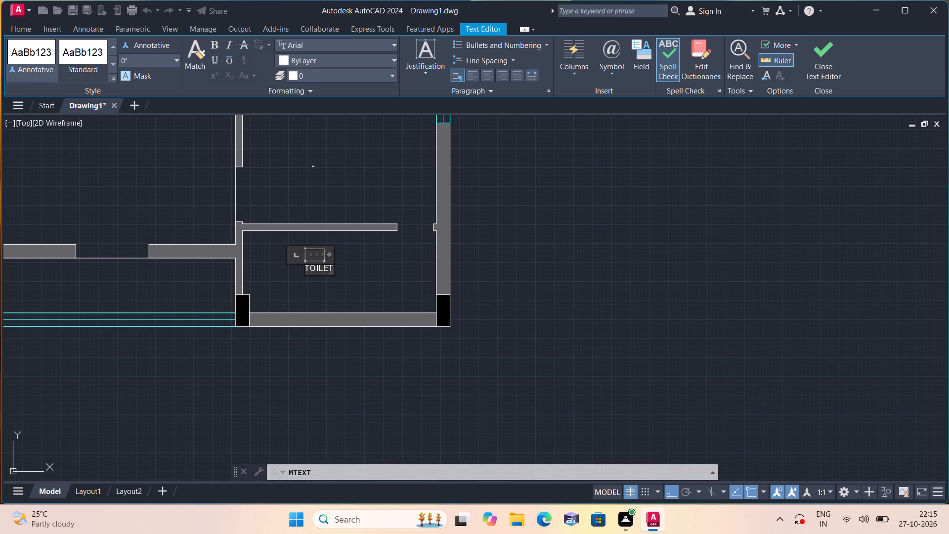
key(Return)
text(10')
key(minus)
text(10.5)
key(shift+quotedbl)
key(x)
text(4'0")
click(184, 184)
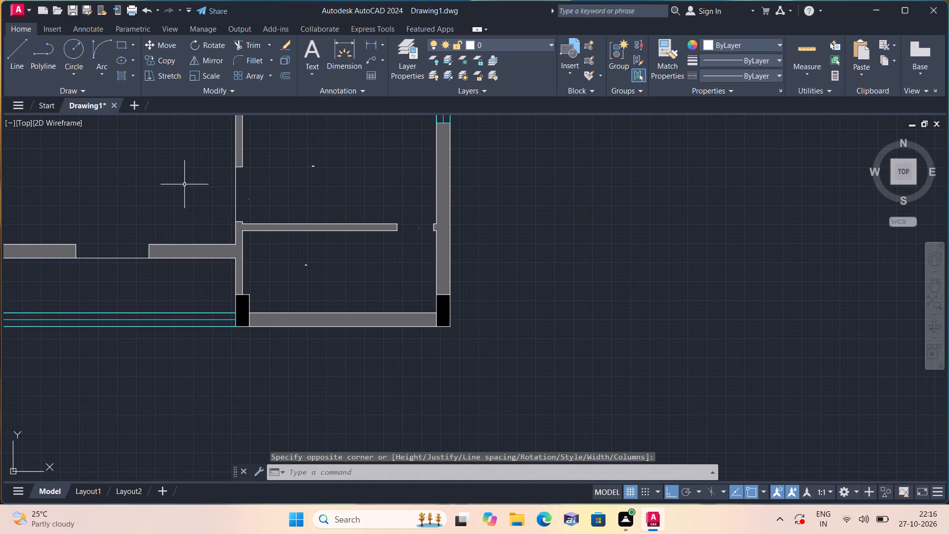
Label the room west of the master bedroom with two lines of multiline text: LIVING and 12'1.5"X15'2.5".
key(space)
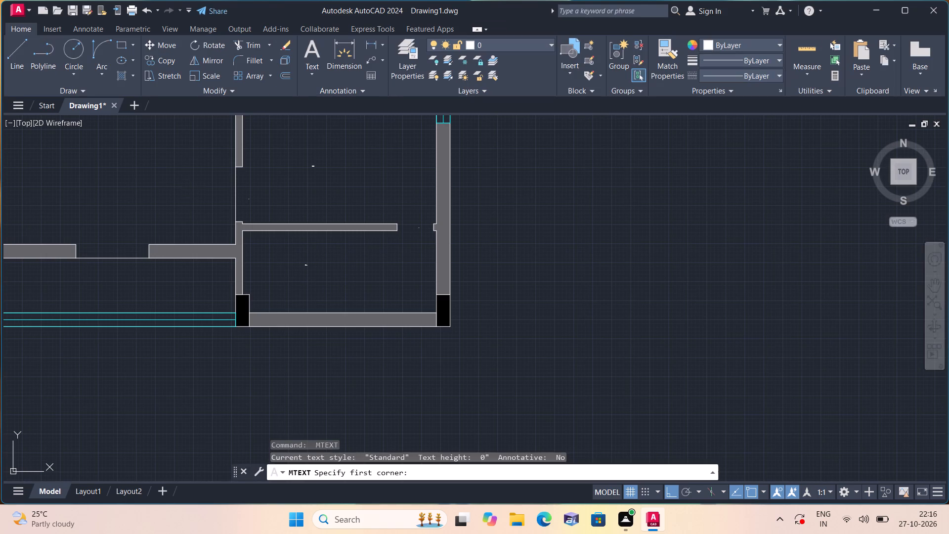
triple_click(127, 184)
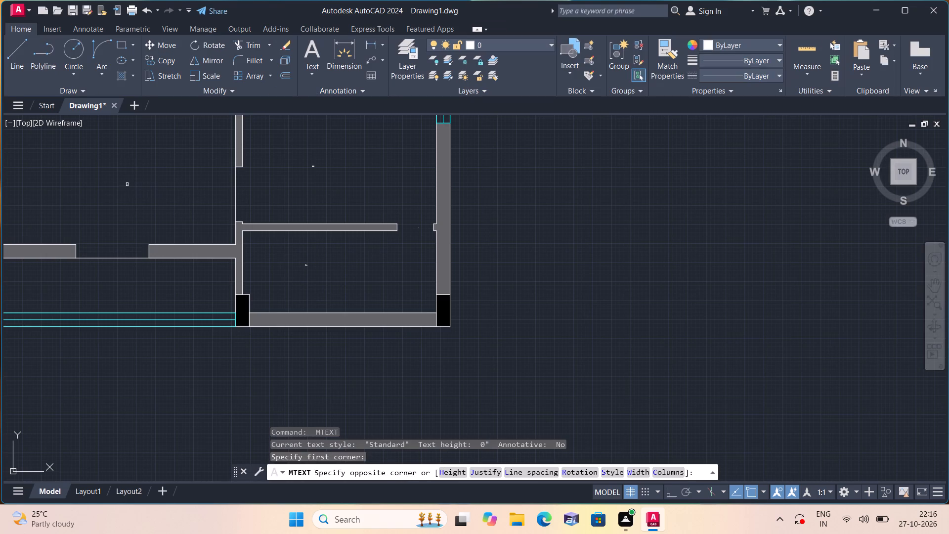
text(LIVING)
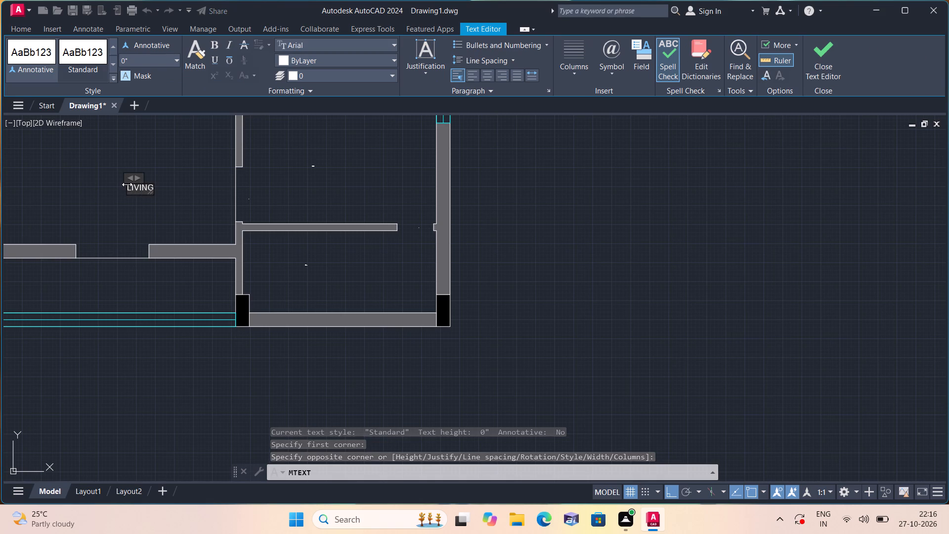
key(Return)
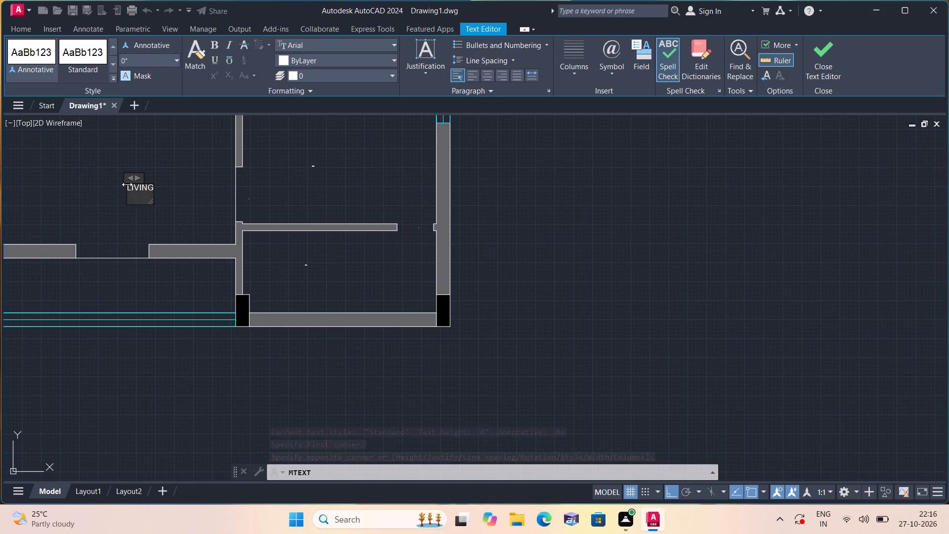
text(12')
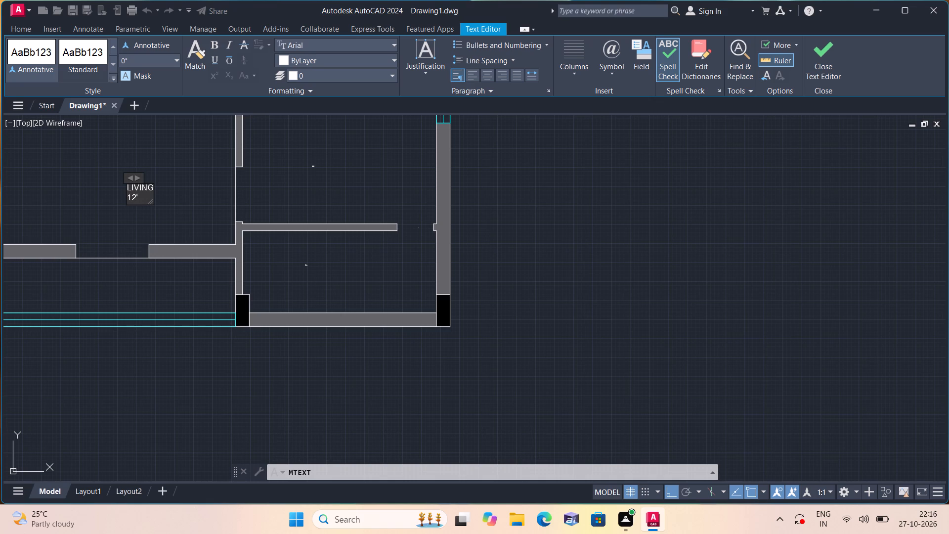
text(1.5)
key(shift+quotedbl)
key(x)
text(15')
text(2.5")
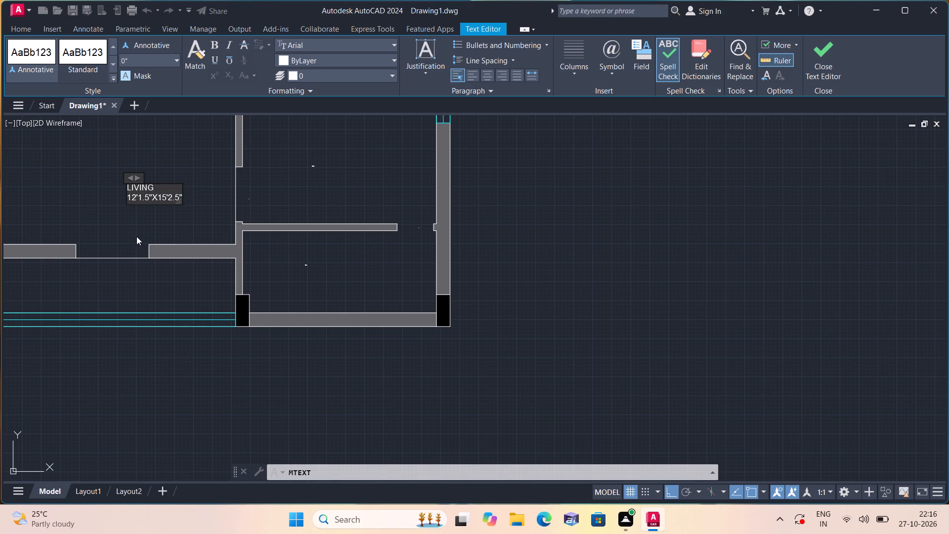
click(145, 259)
Place the multiline text tag FW in the opening in the living room's south wall.
middle_drag(158, 256, 229, 216)
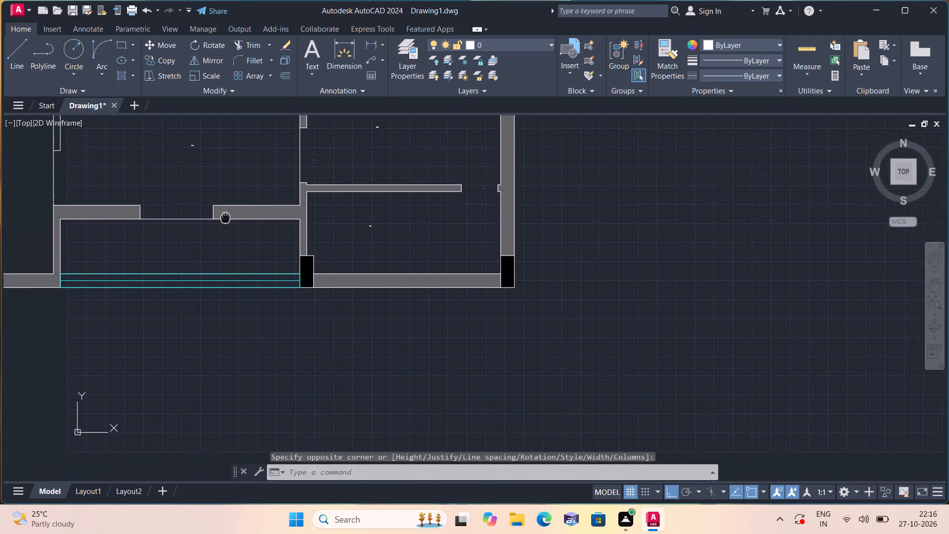
middle_drag(229, 216, 296, 191)
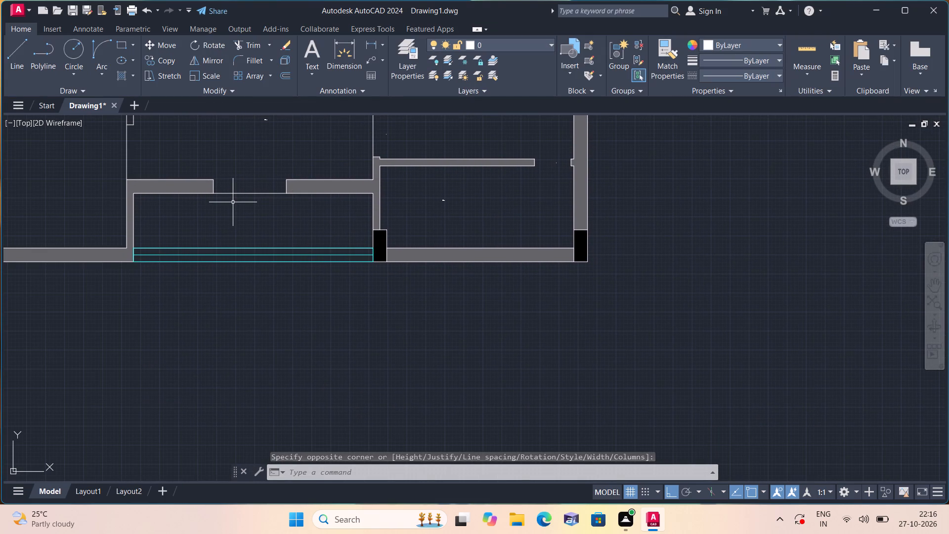
key(space)
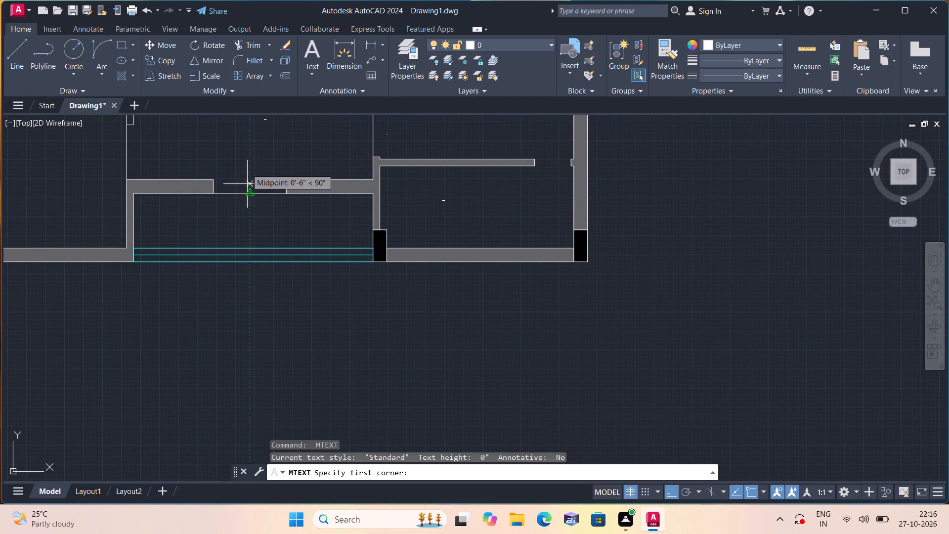
triple_click(234, 181)
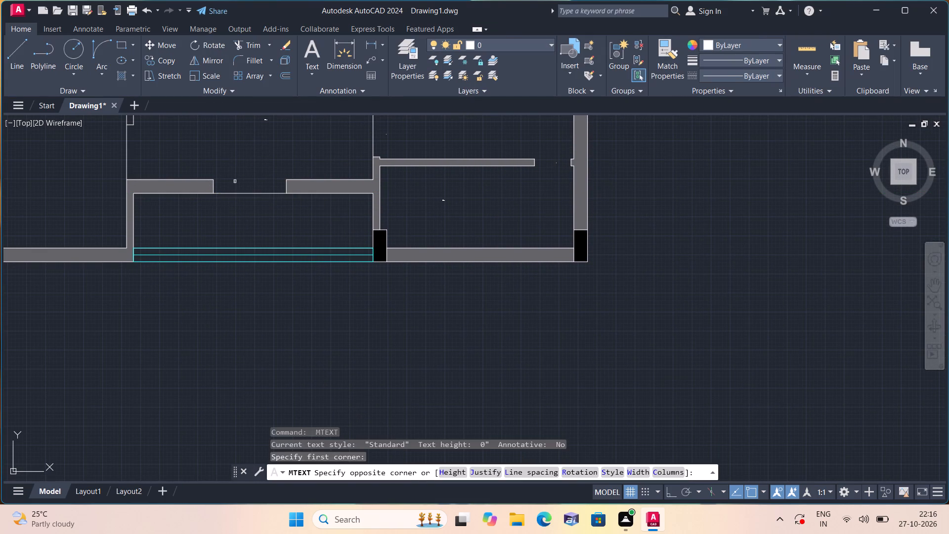
text(FW)
click(239, 212)
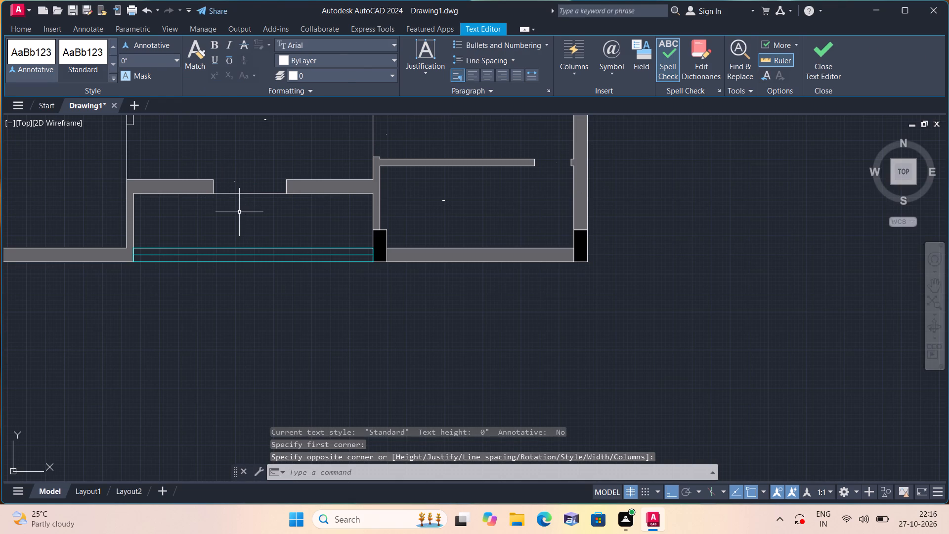
Label the space south of the living room with two lines of multiline text: BALCONY and 12'1.5"X3'0".
key(space)
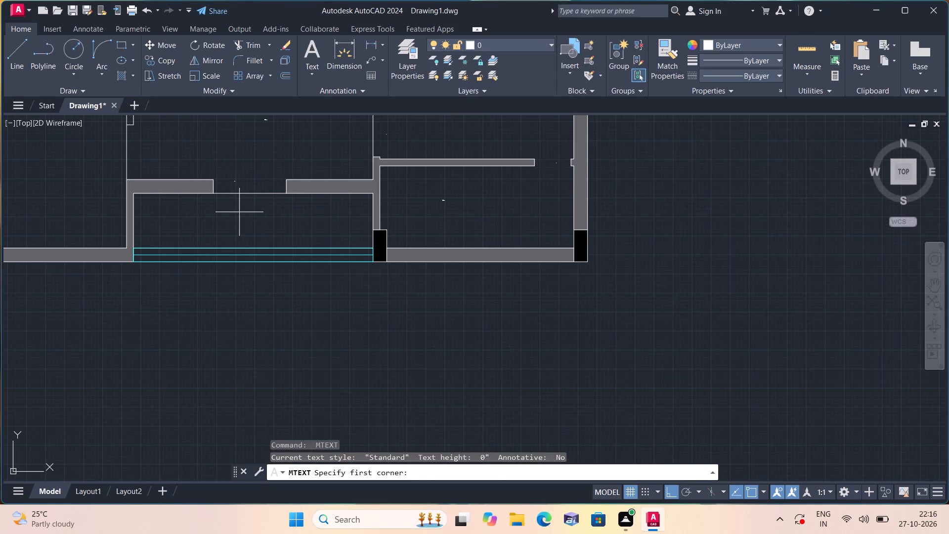
triple_click(239, 212)
click(239, 212)
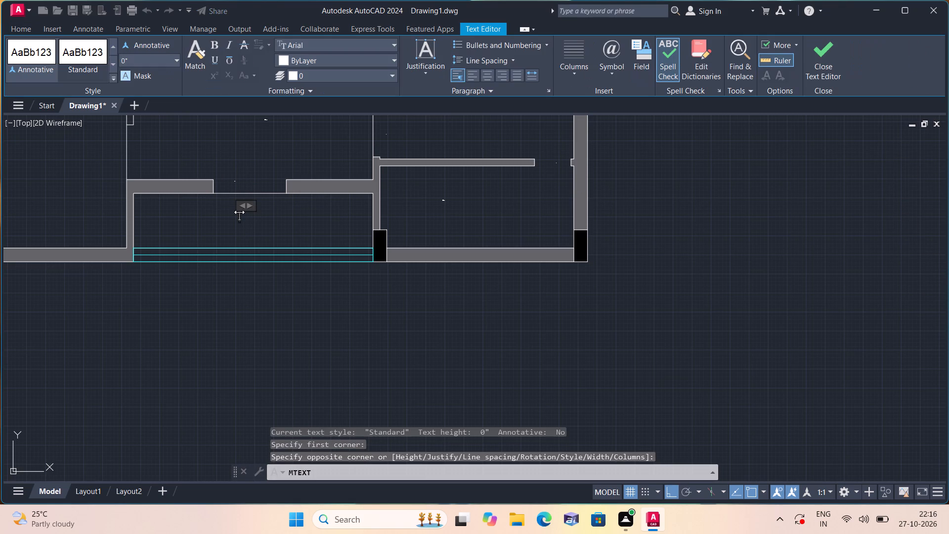
text(BA)
text(LCONY)
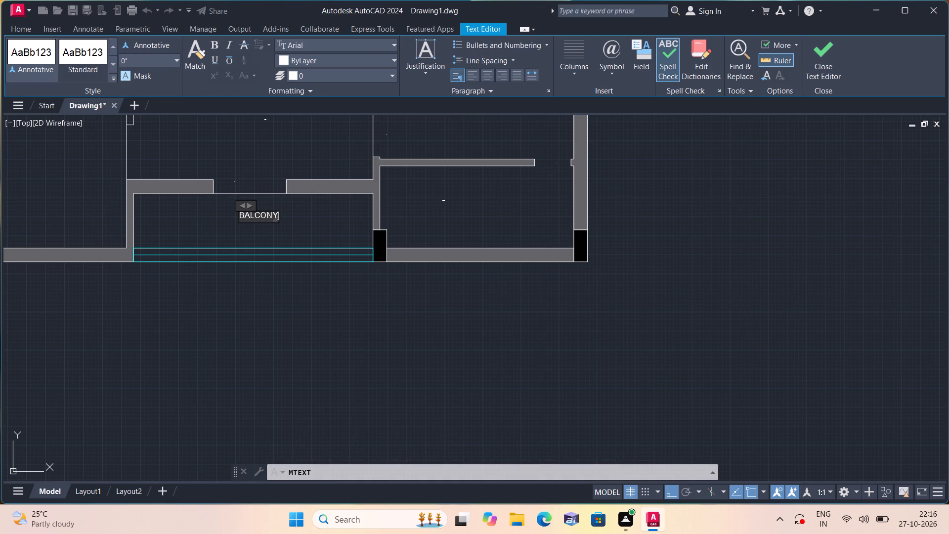
key(Return)
text(12)
key(apostrophe)
text(1.)
key(5)
key(shift+quotedbl)
key(x)
text(3'0")
click(87, 175)
Place the multiline text tag D1 in the opening at the south end of the living room's west wall.
middle_drag(88, 171, 176, 166)
scroll(215, 169, down, 1)
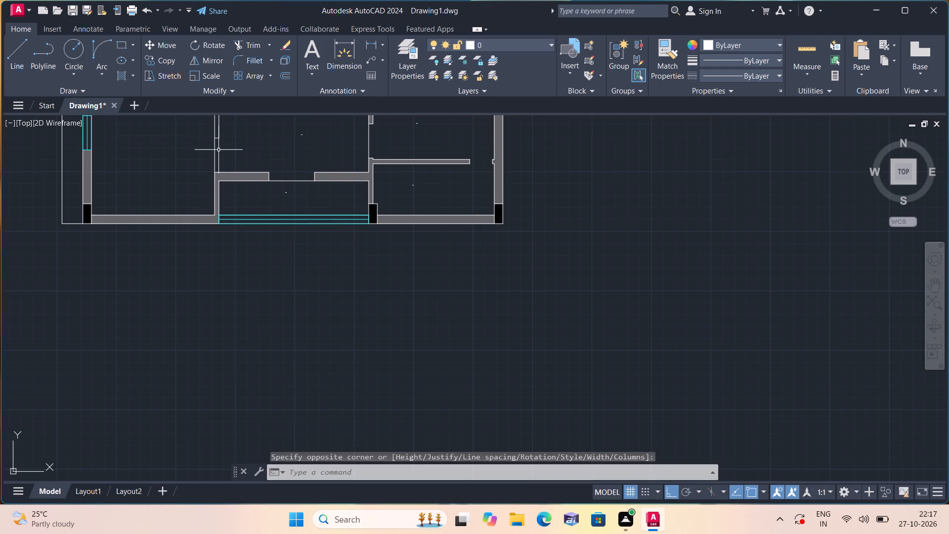
key(space)
double_click(218, 150)
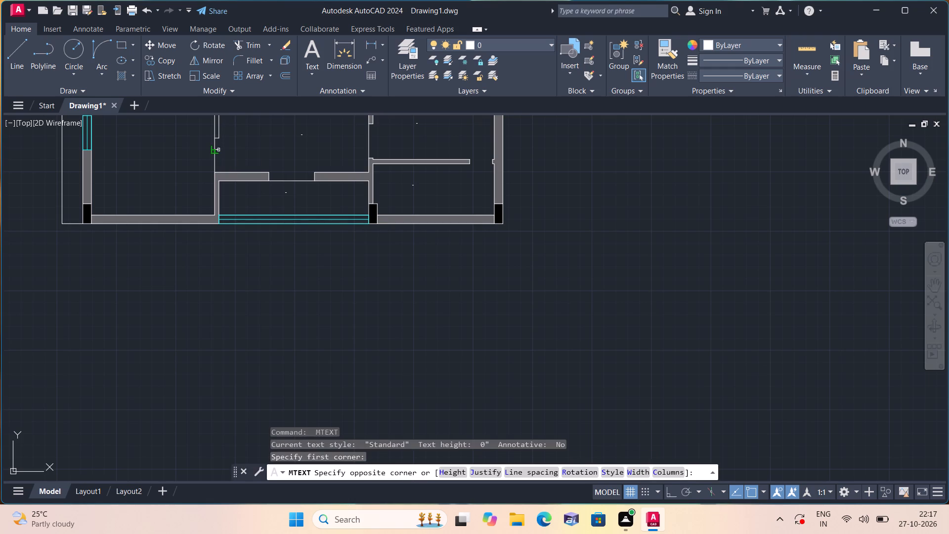
drag(218, 150, 223, 152)
key(d)
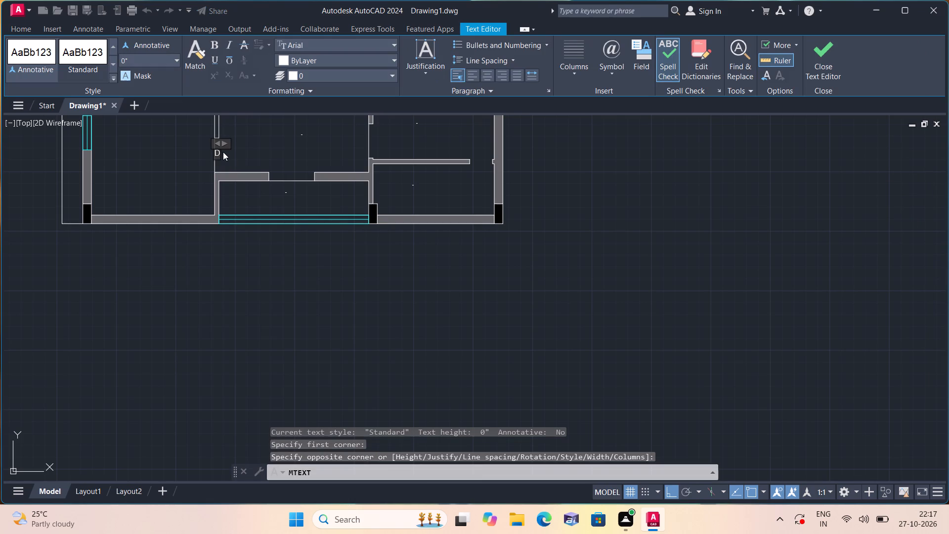
key(1)
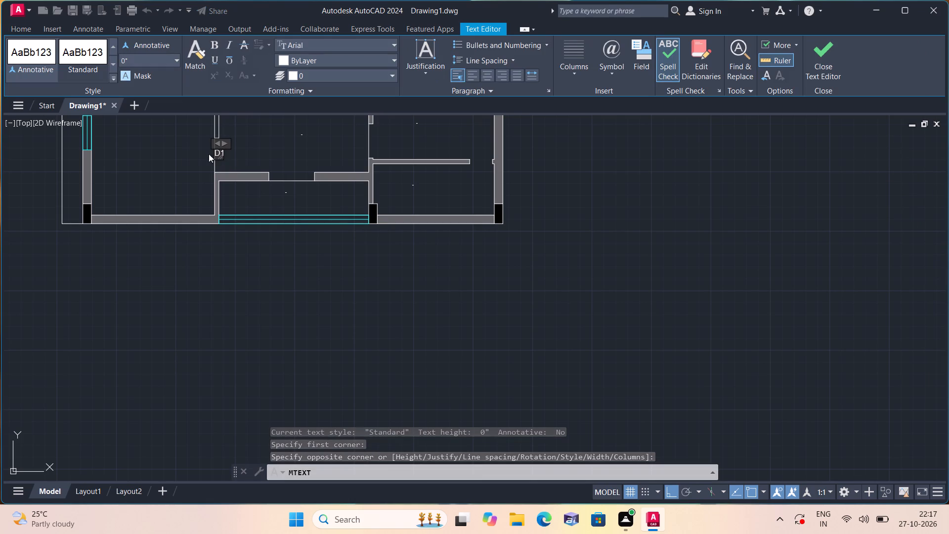
click(138, 167)
Label the room west of the living room with two lines of multiline text: BEDROOM and 10'9.5"X13'5.5".
scroll(393, 130, up, 2)
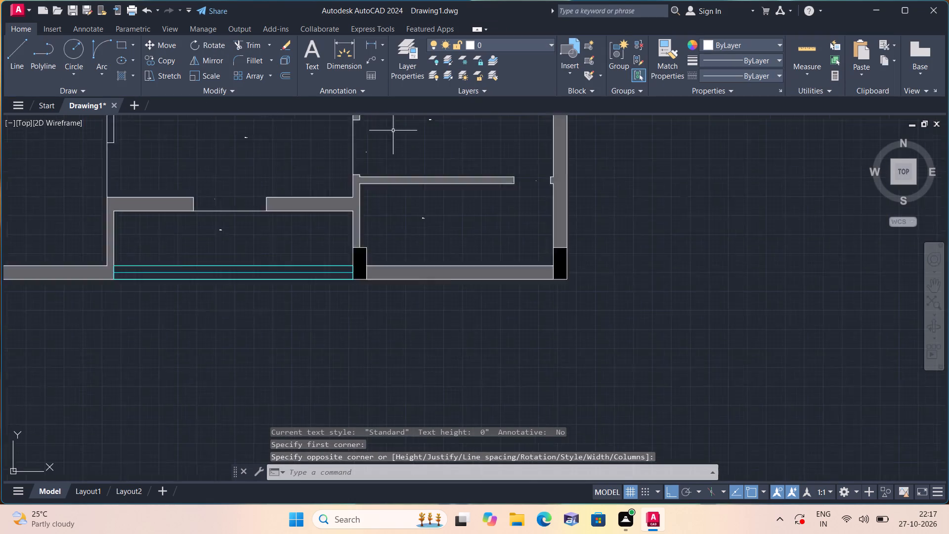
scroll(282, 191, down, 2)
middle_drag(267, 197, 461, 200)
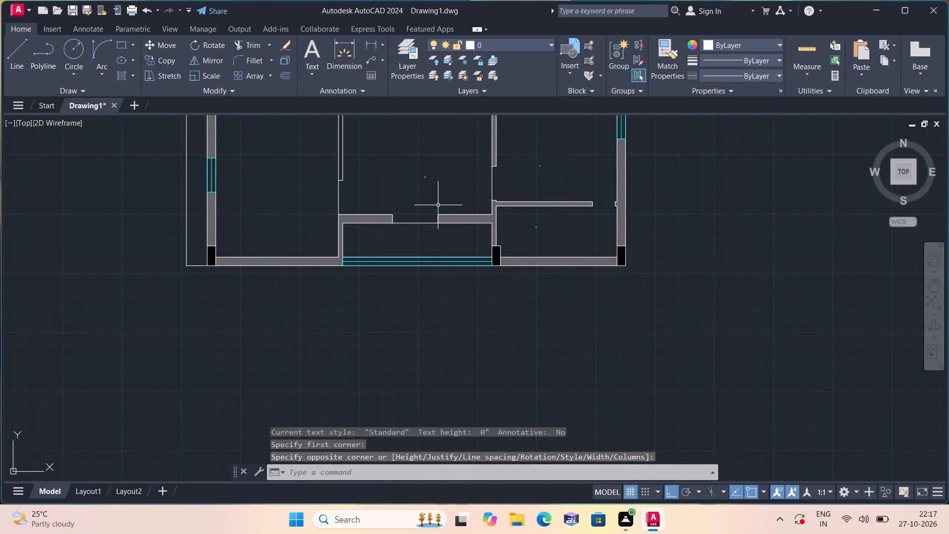
key(space)
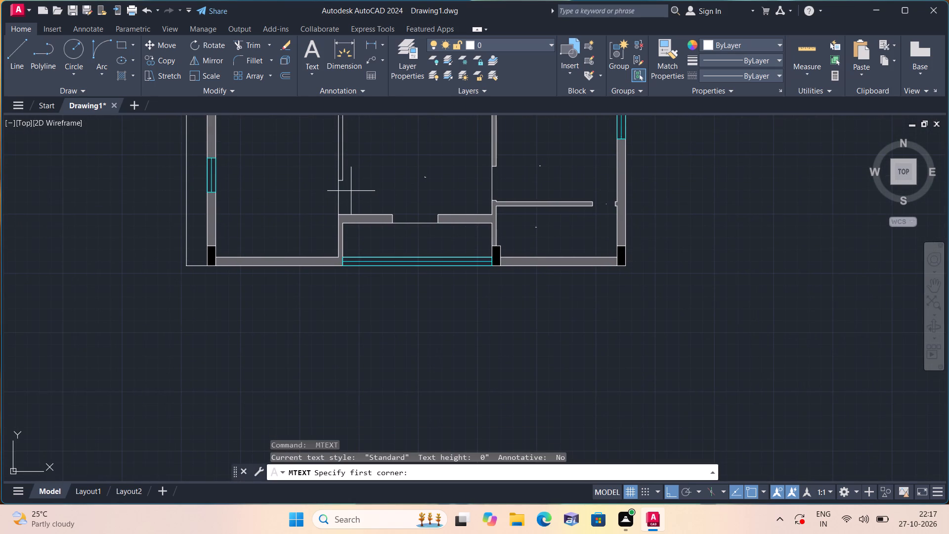
triple_click(287, 190)
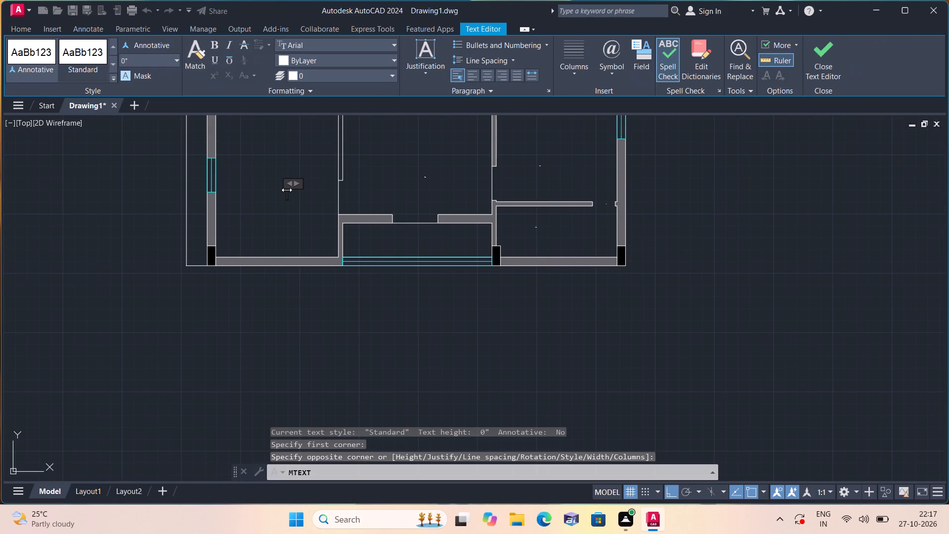
text(BEDR)
text(OOM)
key(Return)
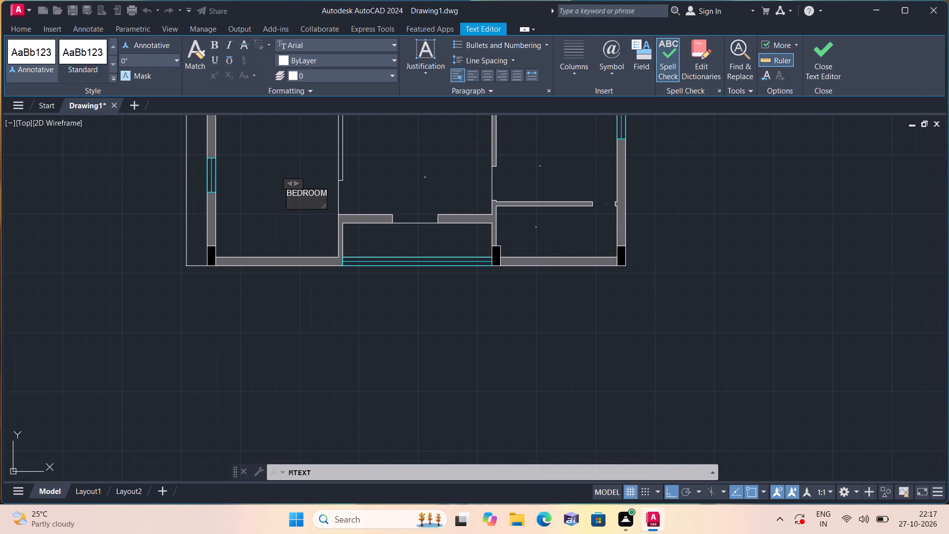
text(10')
text(9.5")
key(x)
text(13')
key(5)
key(shift+quotedbl)
key(BackSpace)
text(.5")
click(254, 149)
Place the multiline text tag D2 in the opening at the east end of the west bedroom's north partition wall.
middle_drag(247, 146, 293, 303)
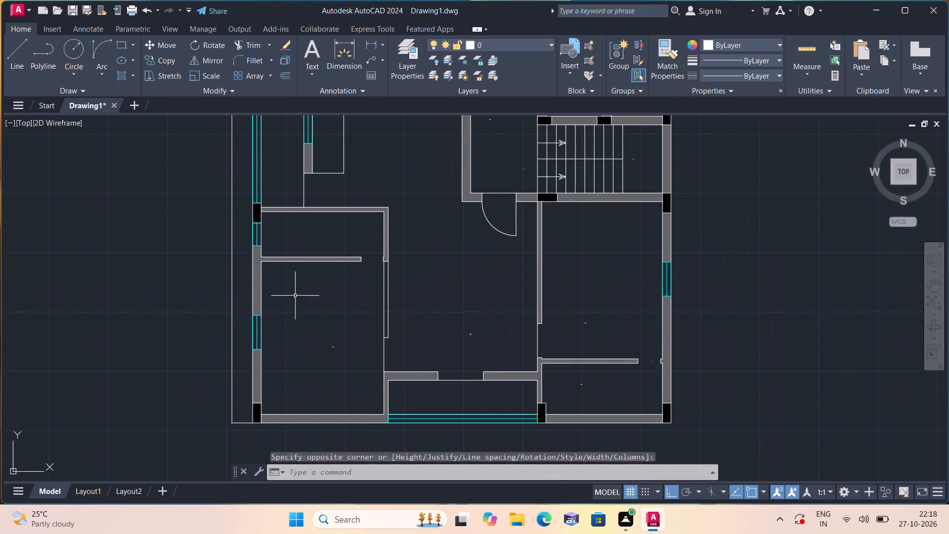
scroll(358, 253, up, 1)
key(space)
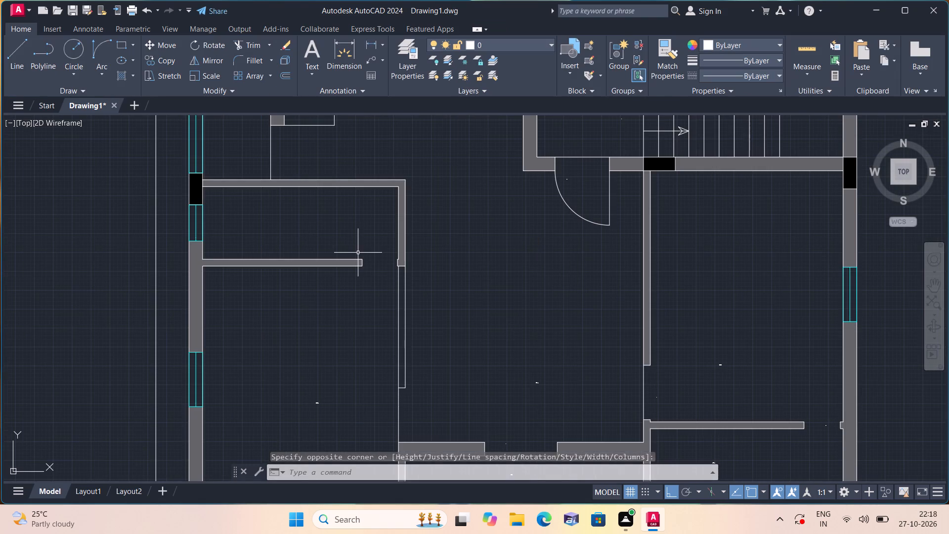
triple_click(382, 262)
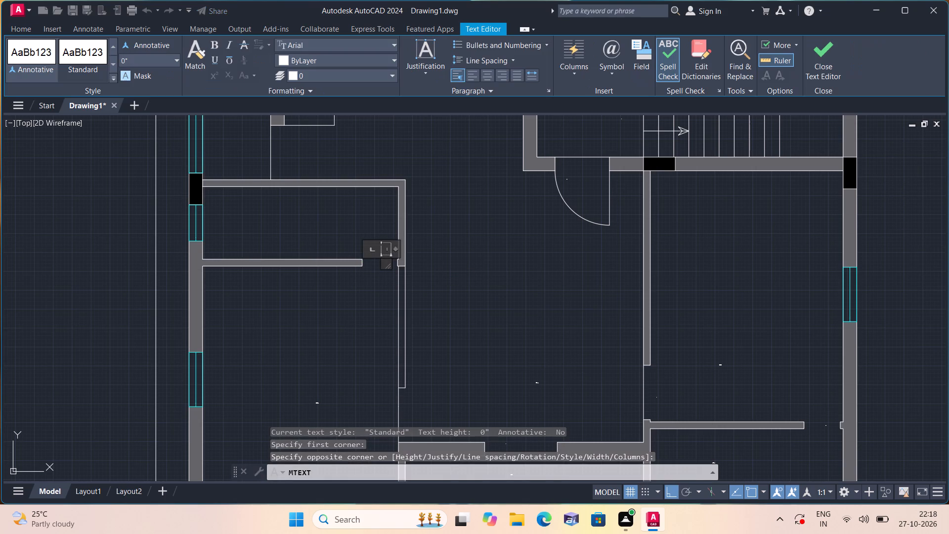
key(d)
key(2)
click(325, 229)
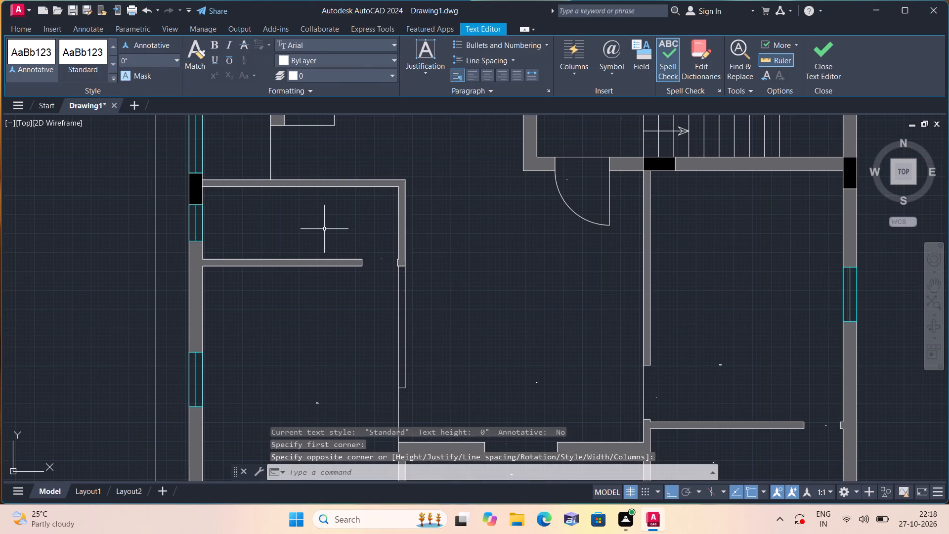
Label the room north of the west bedroom with two lines of multiline text: TOILET and 10'9.5"X4'0".
key(space)
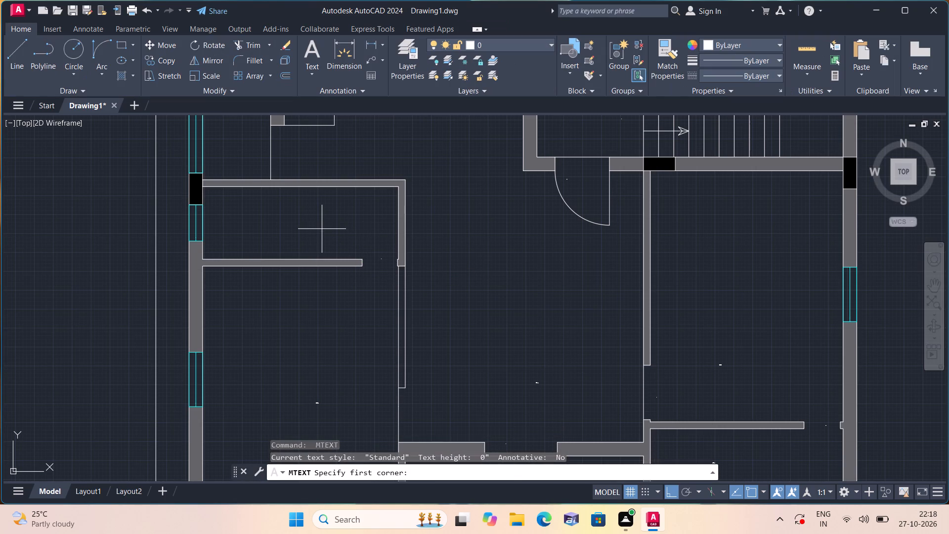
triple_click(310, 224)
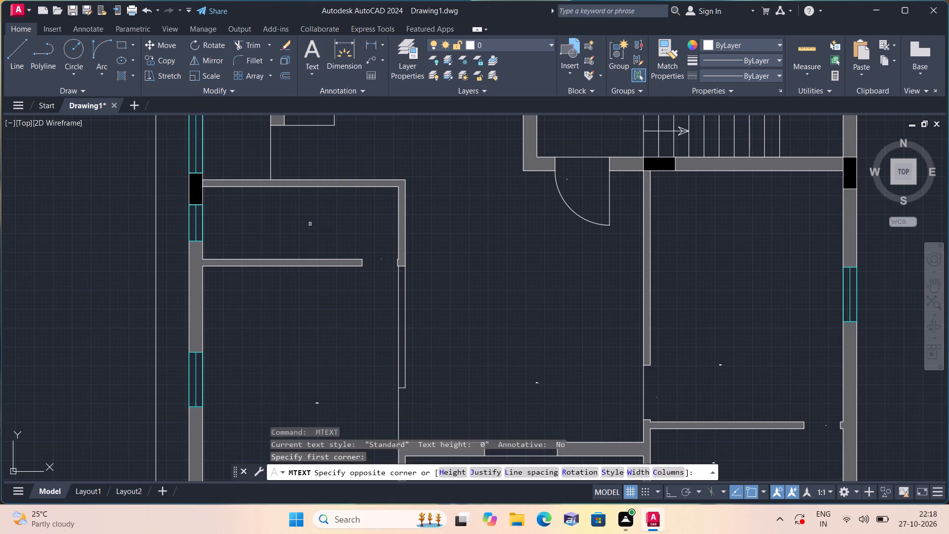
click(310, 224)
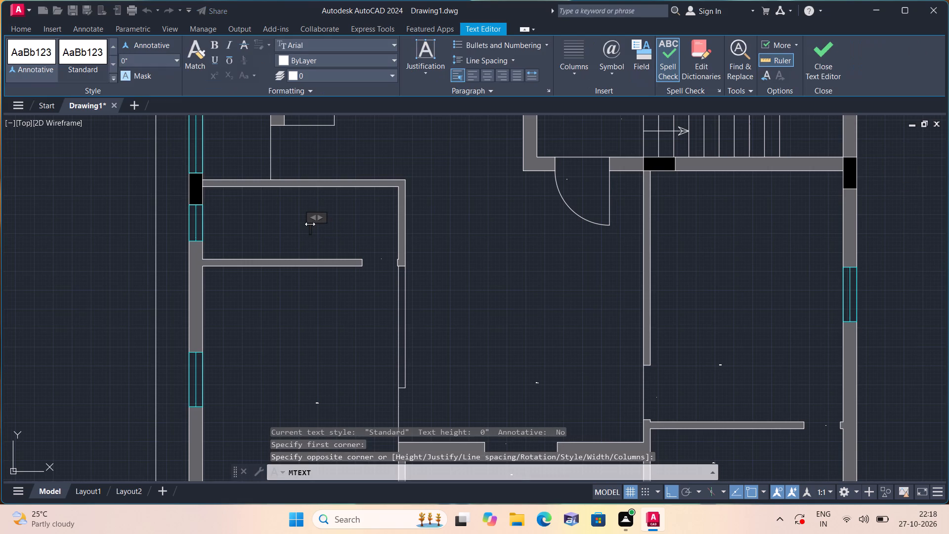
text(TOILET)
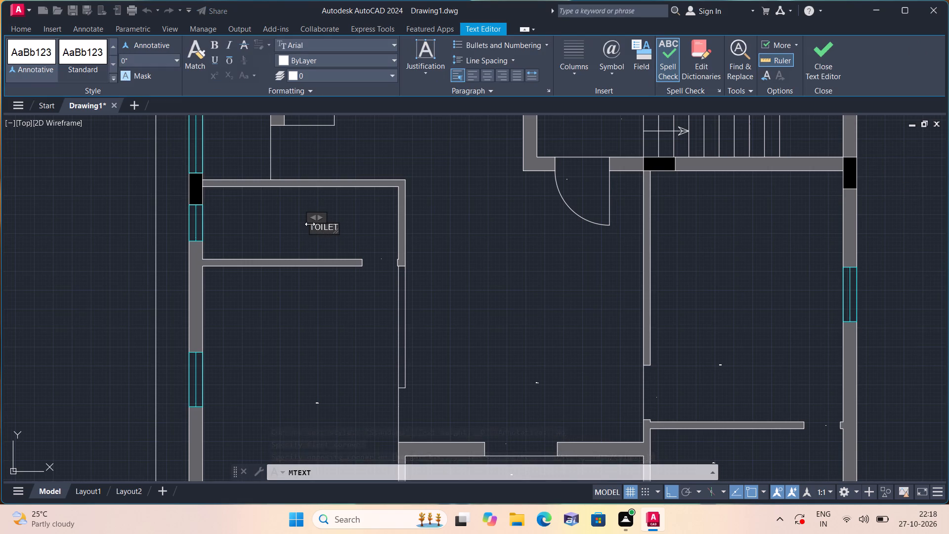
key(Return)
text(10'9.5")
key(x)
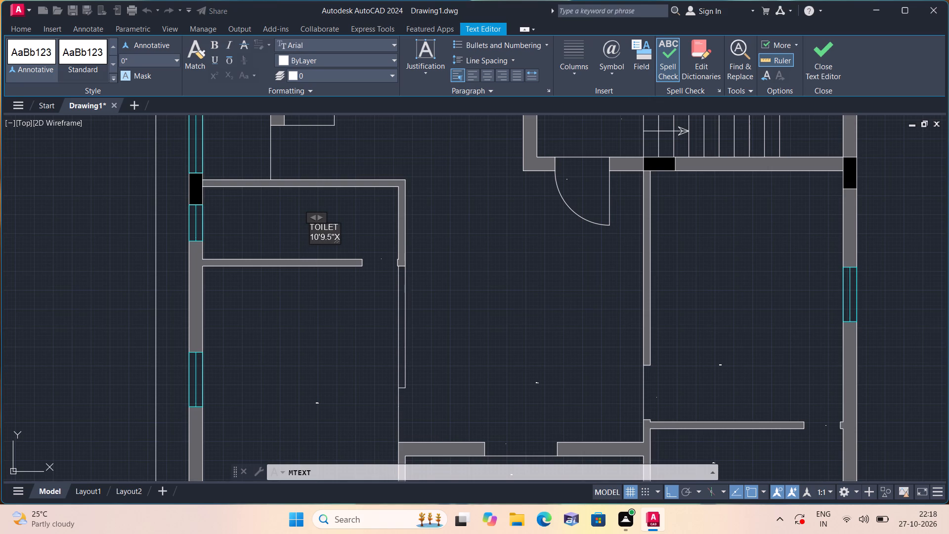
text(4'0)
key(shift+quotedbl)
scroll(282, 166, up, 1)
scroll(286, 167, down, 1)
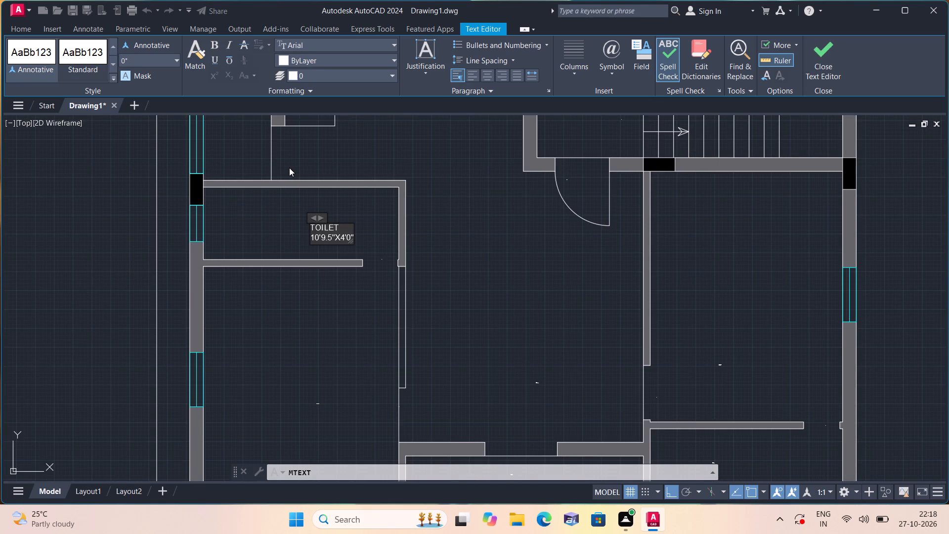
click(313, 159)
Place the multiline text tag D2 in the opening between the south end of the kitchen counter and the toilet's north wall.
middle_drag(317, 162, 341, 276)
scroll(318, 170, down, 1)
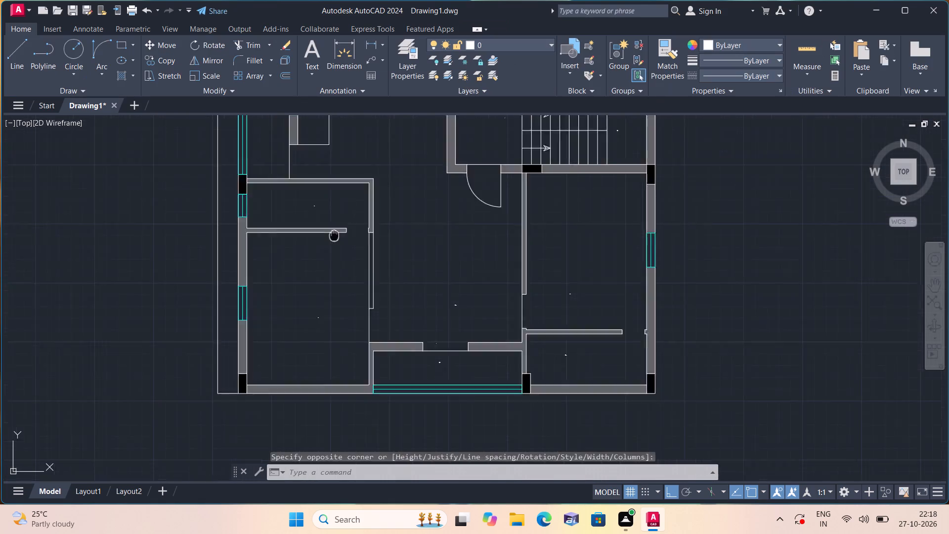
middle_drag(341, 276, 350, 307)
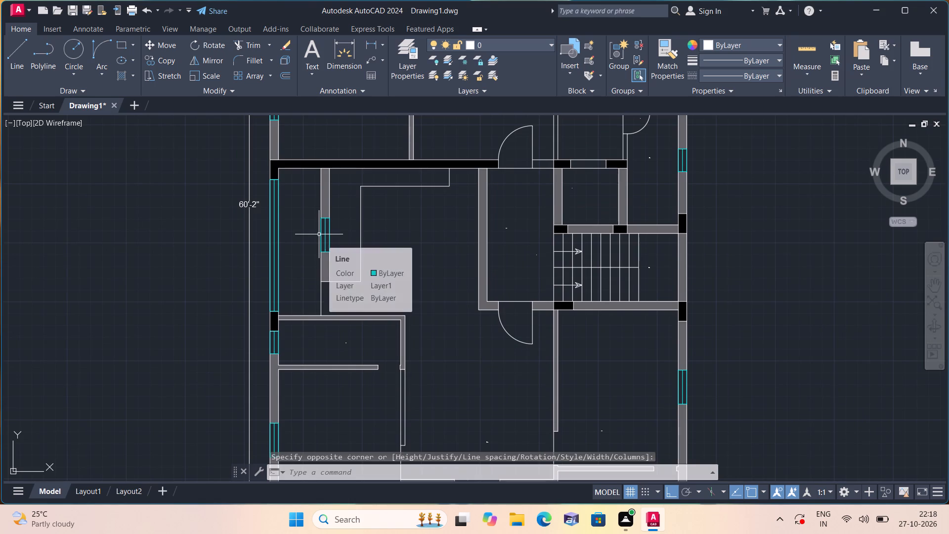
key(space)
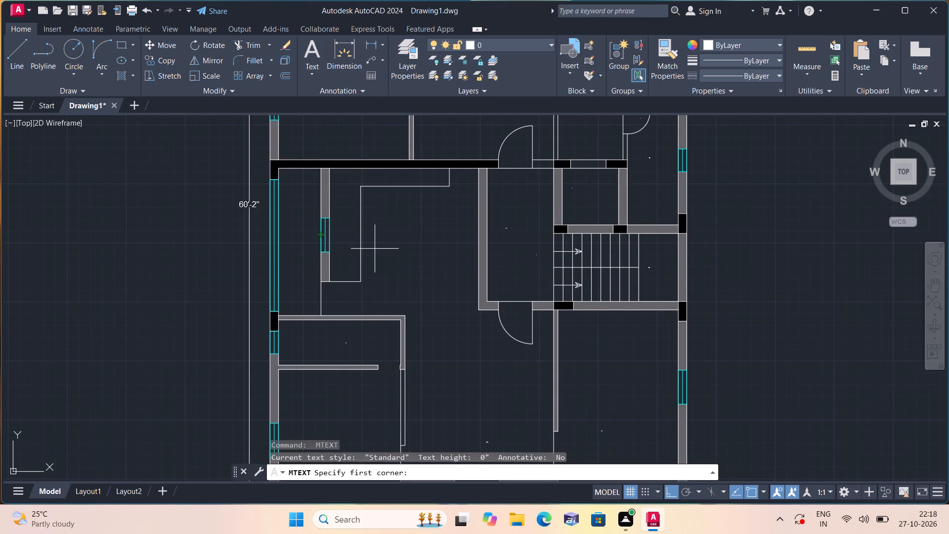
scroll(335, 299, up, 2)
click(325, 294)
double_click(321, 294)
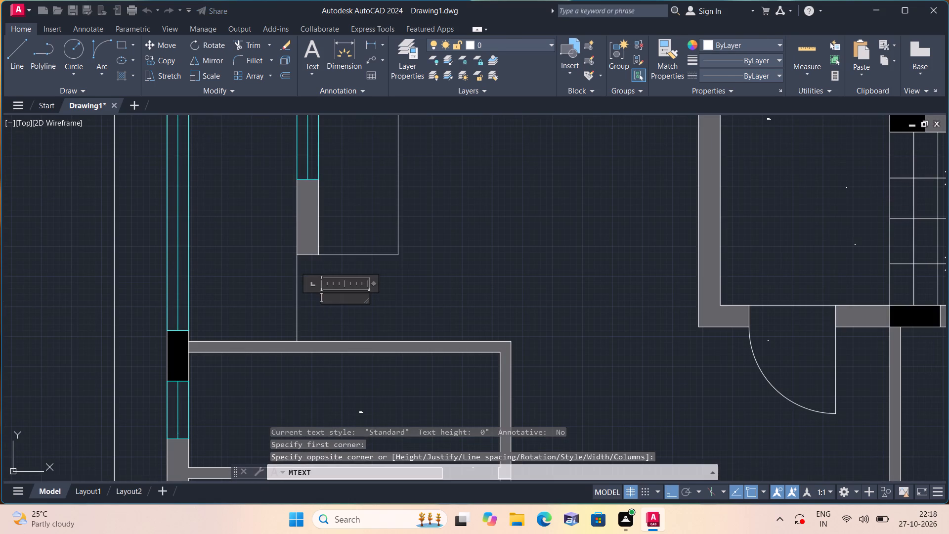
key(d)
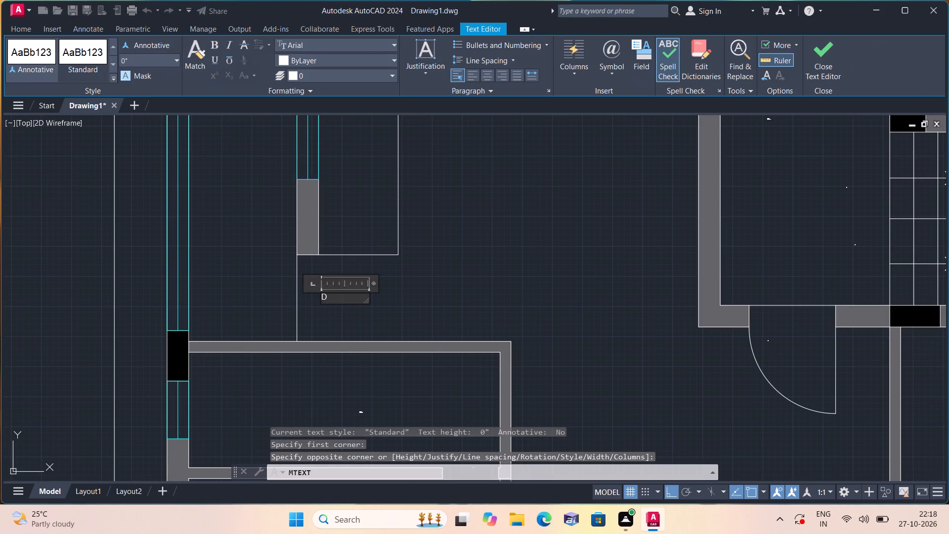
key(2)
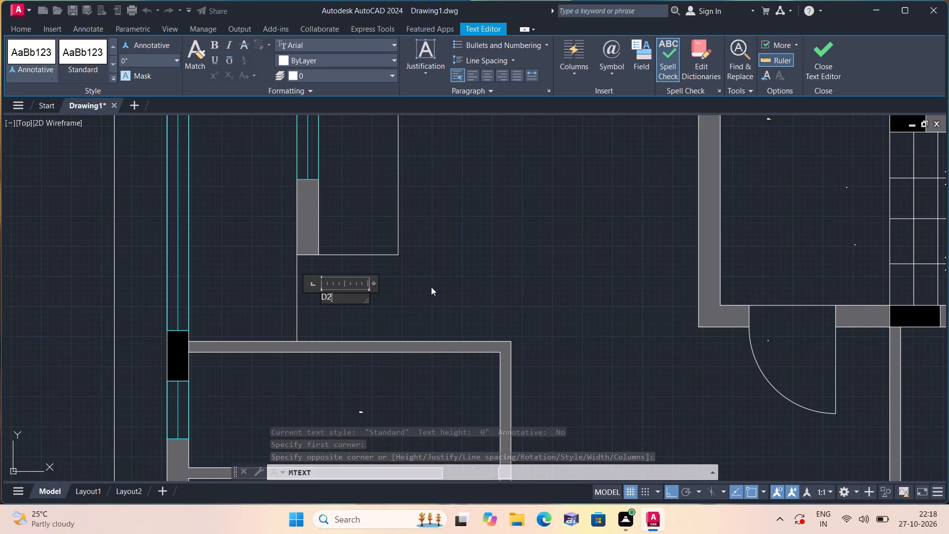
click(261, 222)
Label the narrow space west of the kitchen counter with two lines of multiline text: UTILITY and 13'0"X3'9".
scroll(266, 225, down, 1)
middle_drag(268, 227, 365, 330)
scroll(337, 283, up, 1)
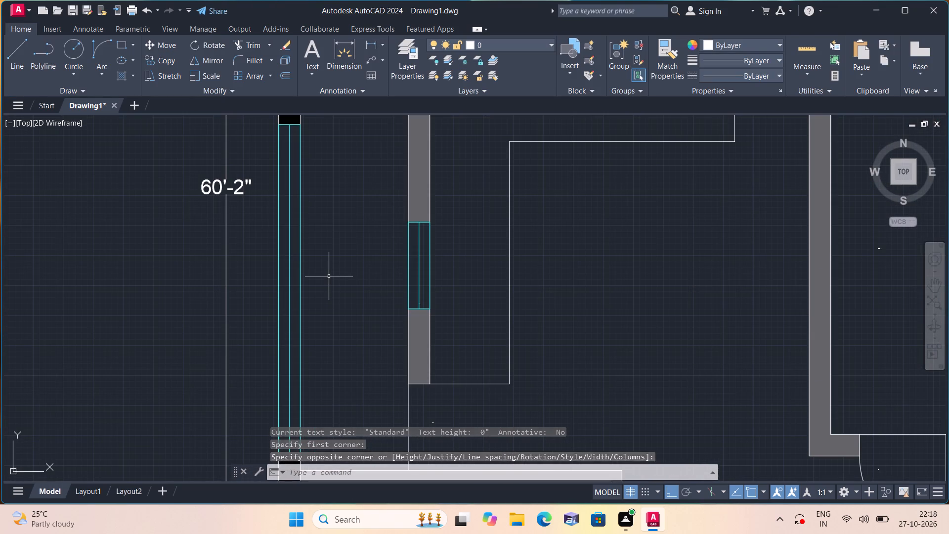
key(space)
triple_click(329, 276)
click(329, 276)
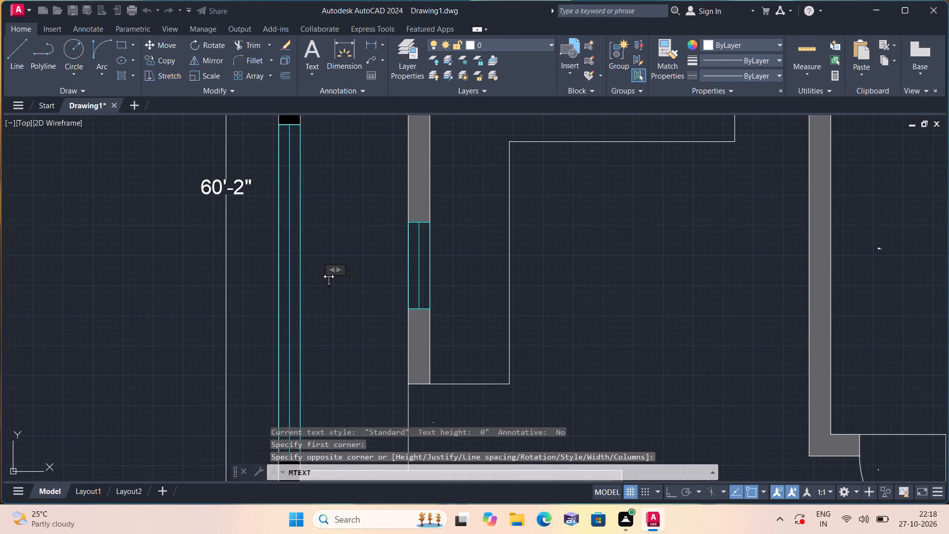
text(UTILITY)
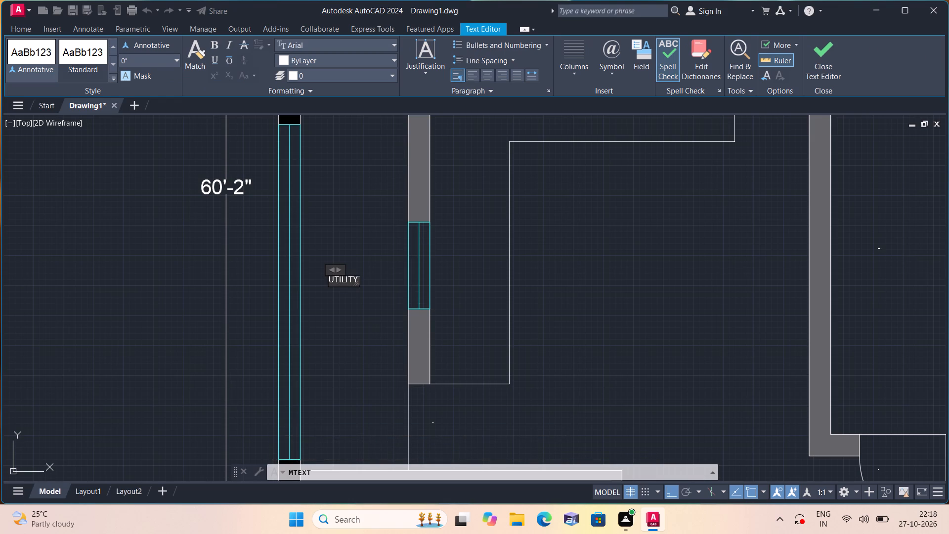
key(Return)
text(13'0")
key(x)
text(3'9")
click(341, 191)
Label the space between the kitchen counter and the lobby's west wall with two lines of multiline text: KITCHEN/DINING and 13'2"X12'6".
scroll(345, 192, down, 2)
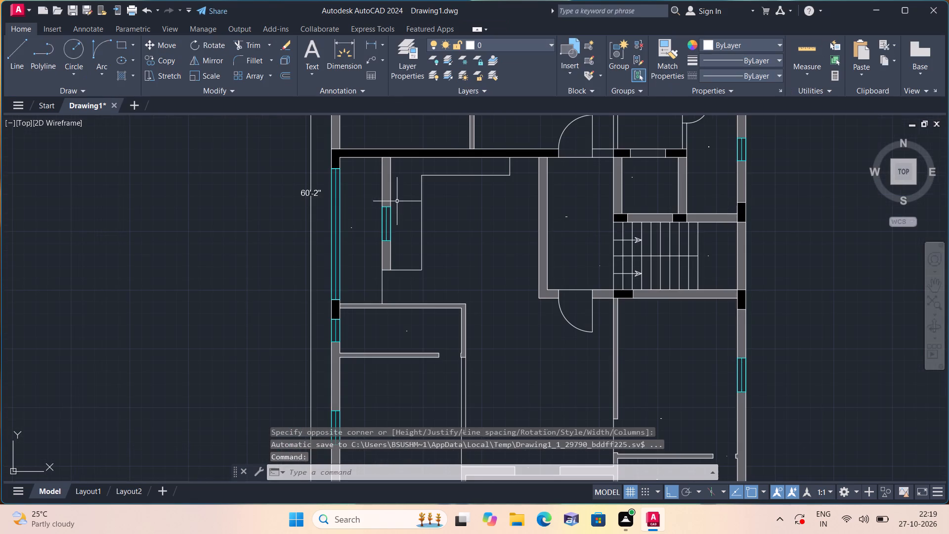
key(space)
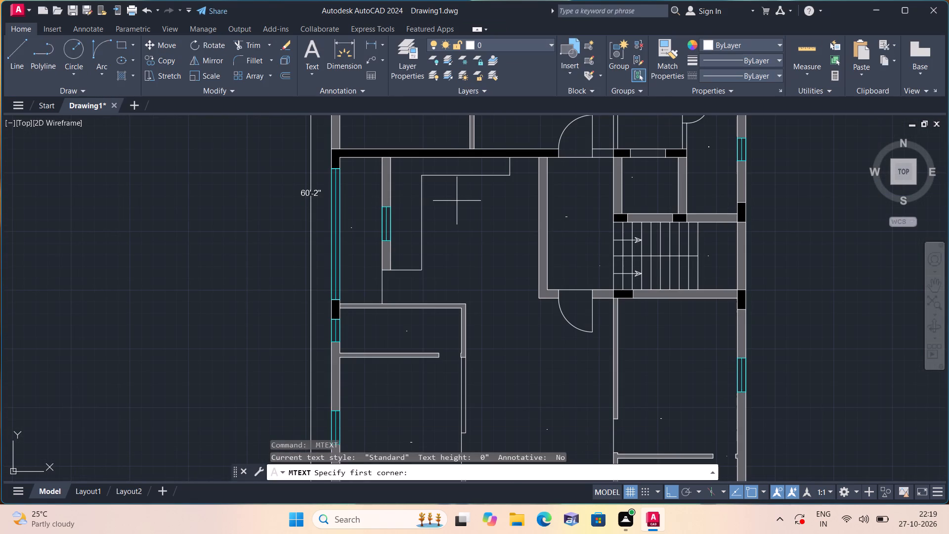
scroll(581, 290, up, 3)
scroll(493, 279, down, 2)
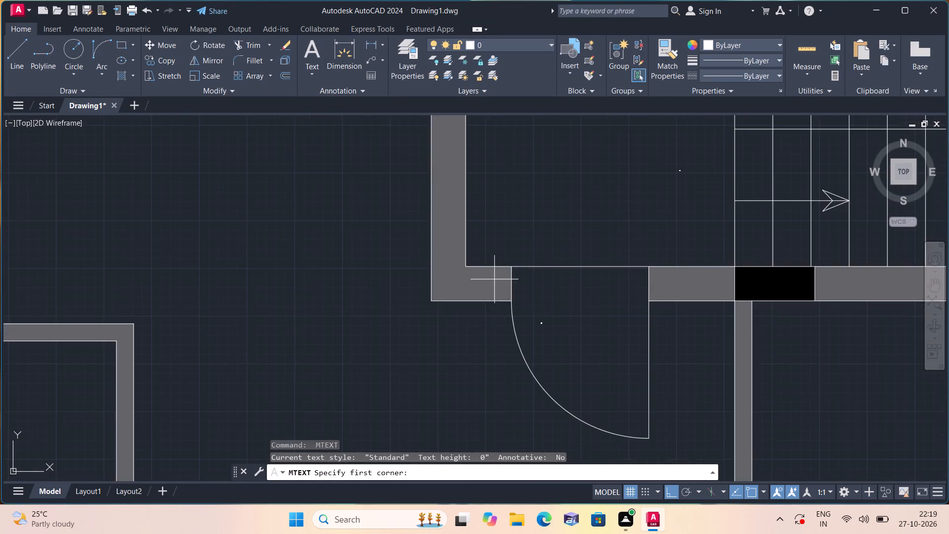
triple_click(385, 182)
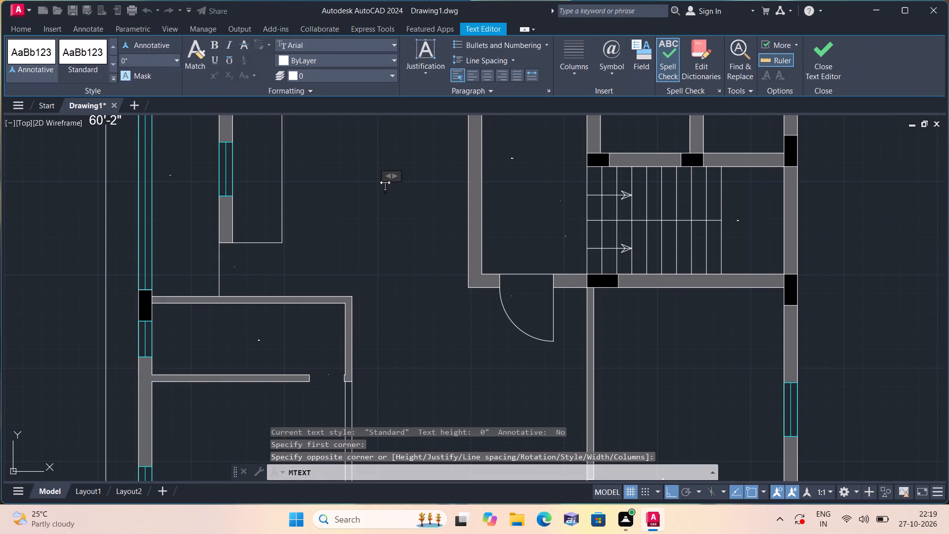
text(KITCHEN)
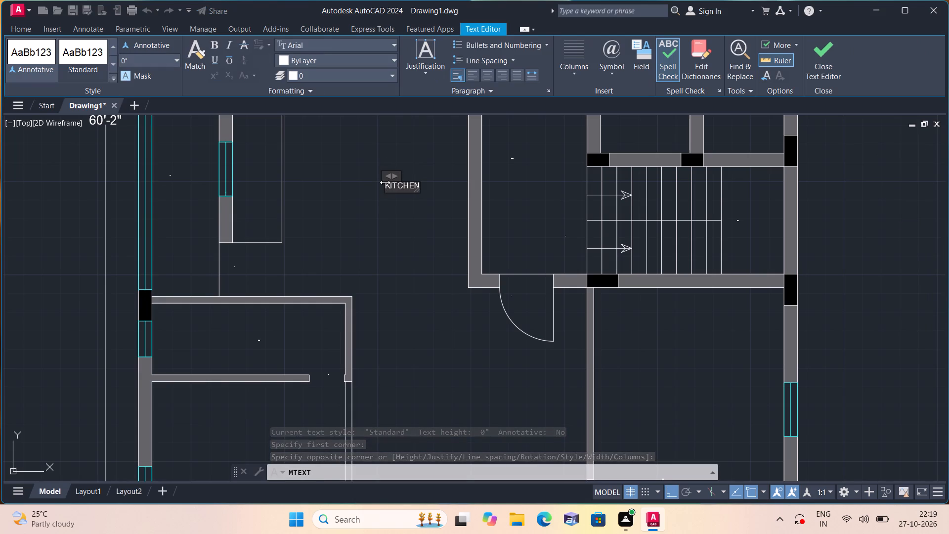
key(slash)
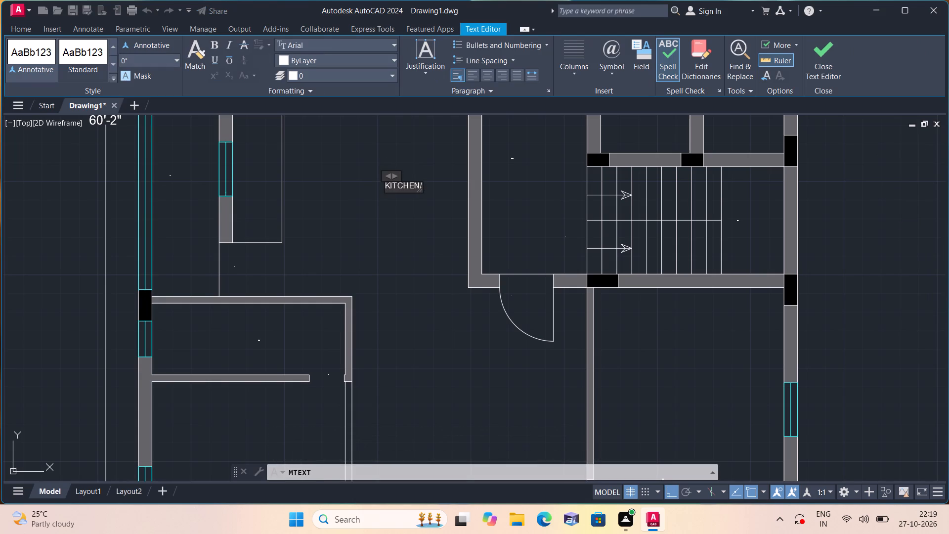
key(d)
text(INING)
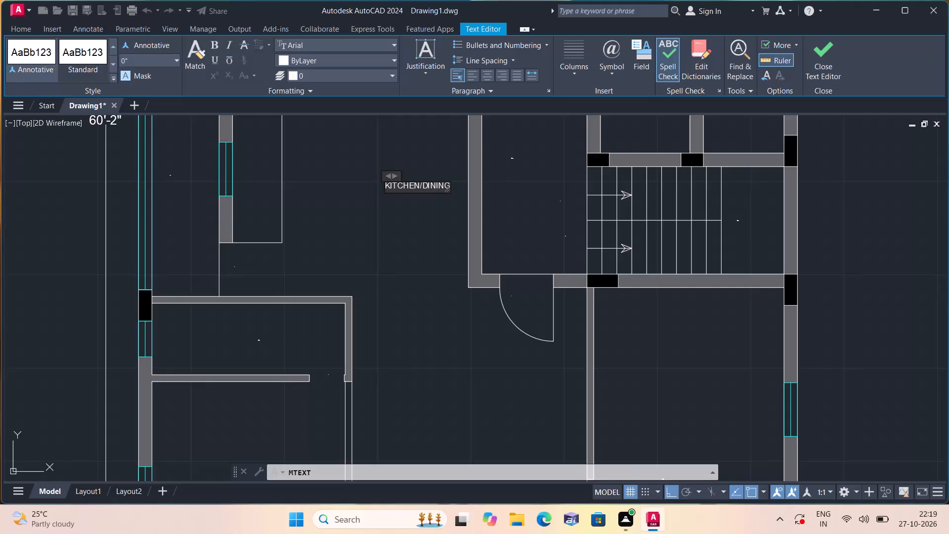
key(Return)
text(13)
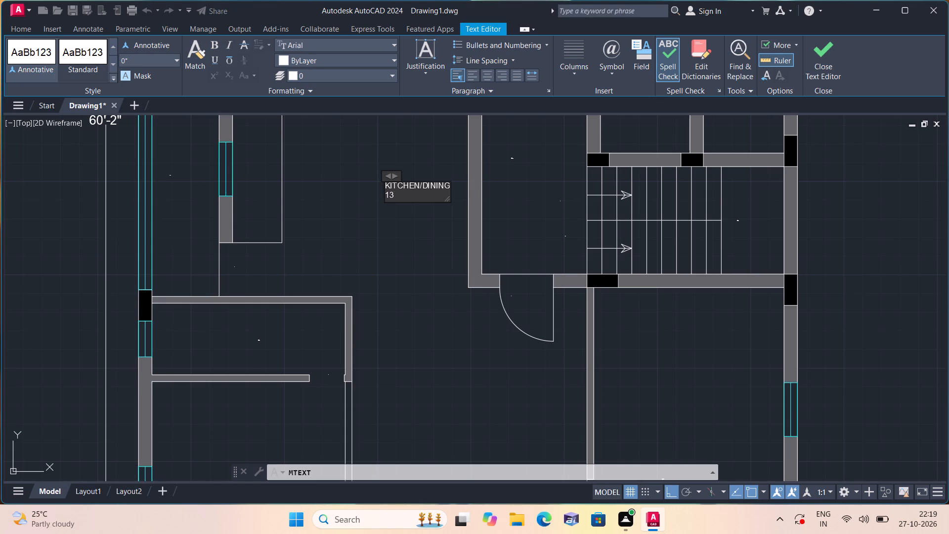
text('2")
key(x)
text(12'6)
key(shift+quotedbl)
click(398, 216)
Select all multiline text labels in the plan via Select Similar and set their text height to 6".
drag(417, 218, 411, 208)
click(358, 153)
right_click(358, 153)
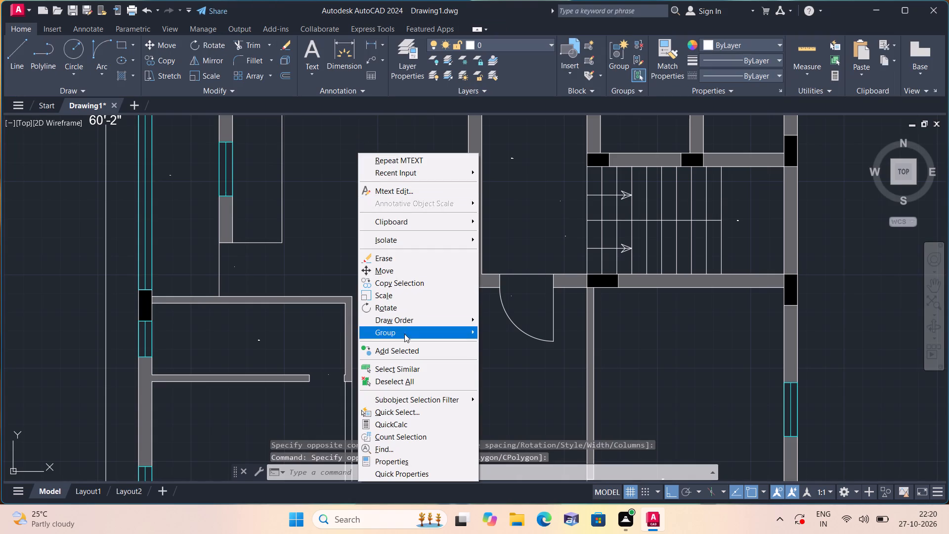
click(410, 365)
right_click(395, 310)
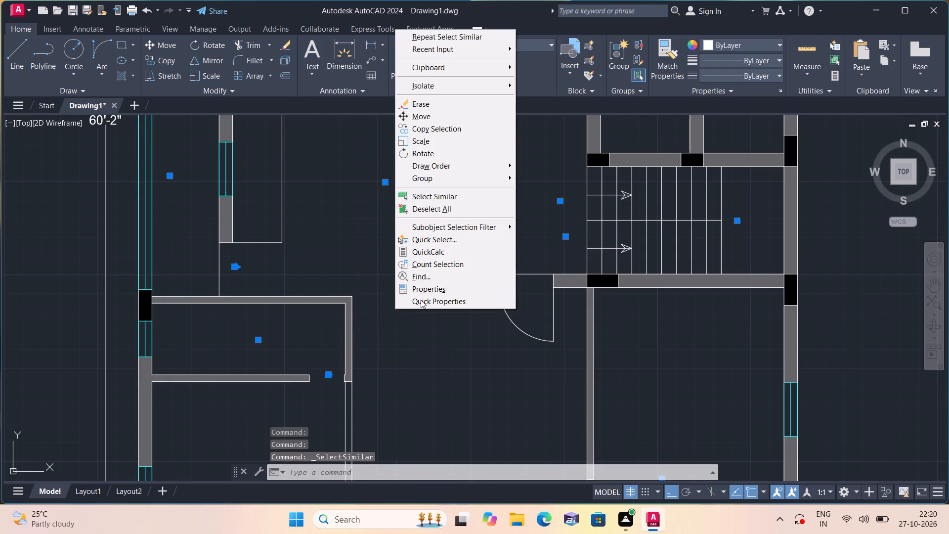
click(426, 287)
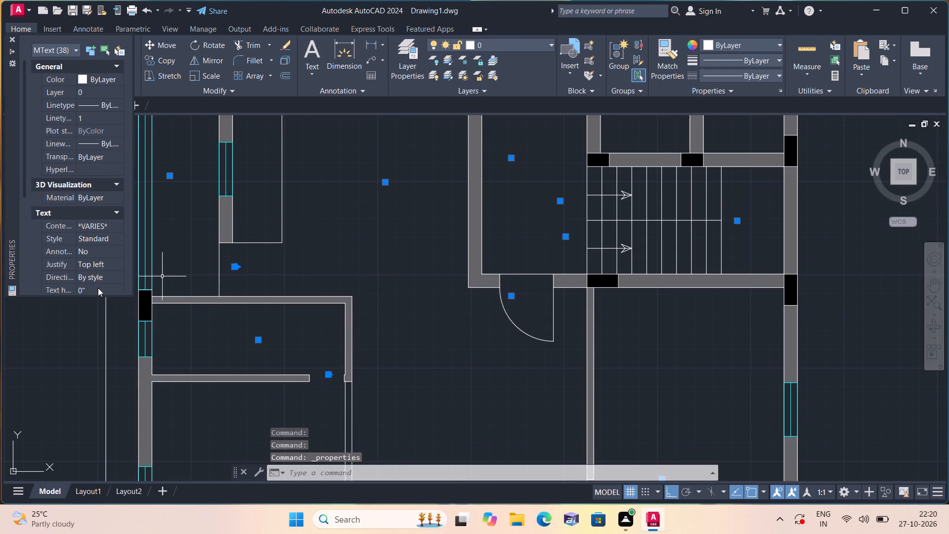
click(98, 288)
key(BackSpace)
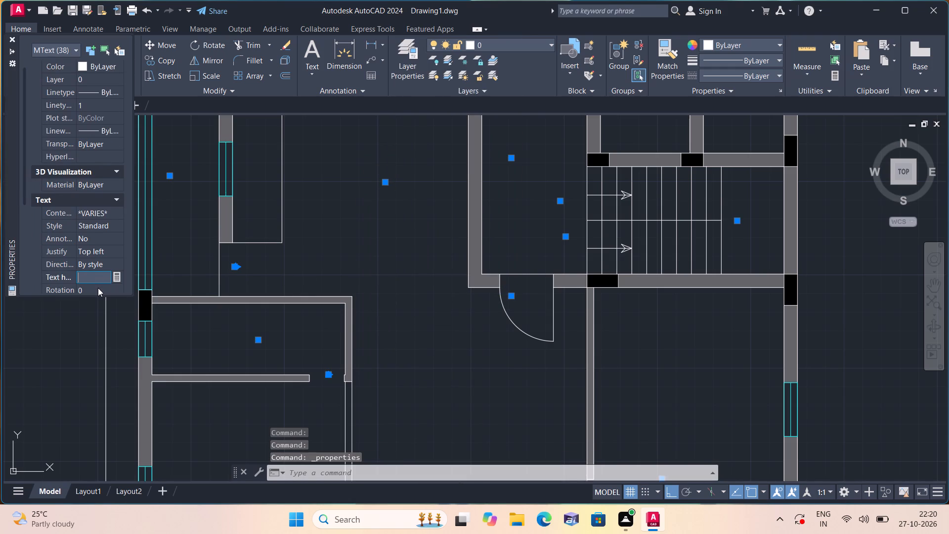
key(6)
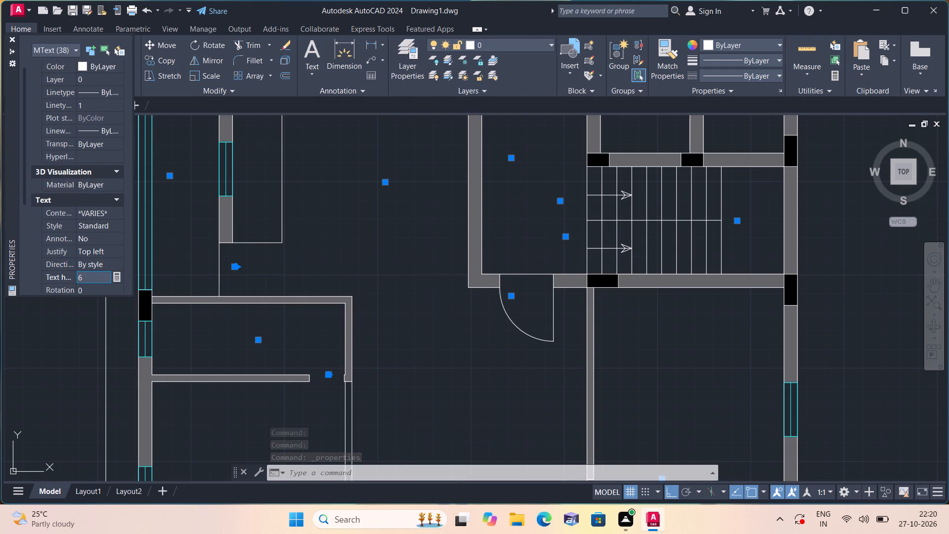
key(shift+quotedbl)
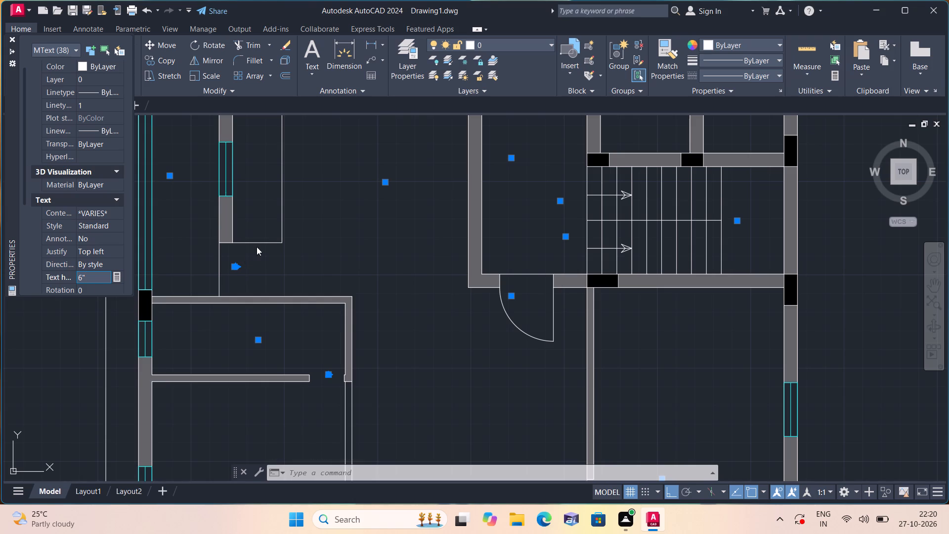
click(313, 200)
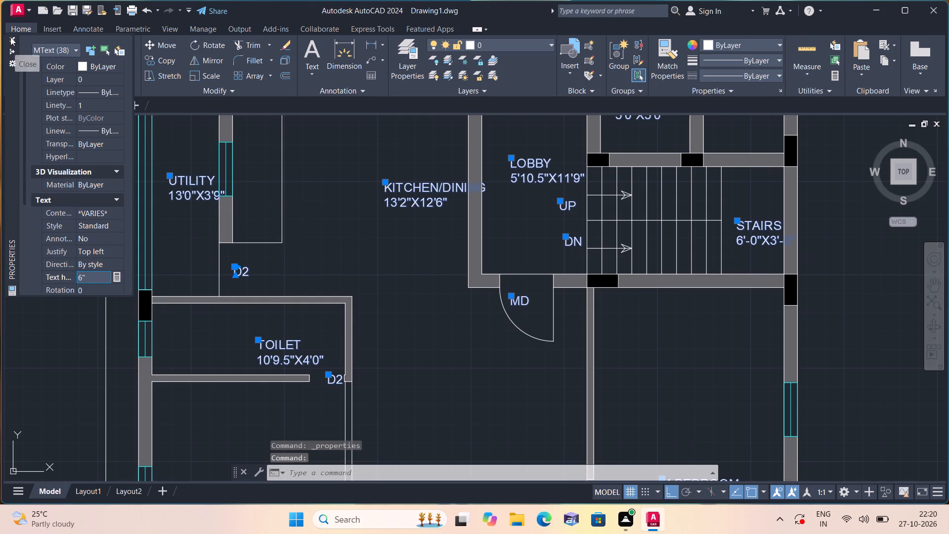
click(10, 37)
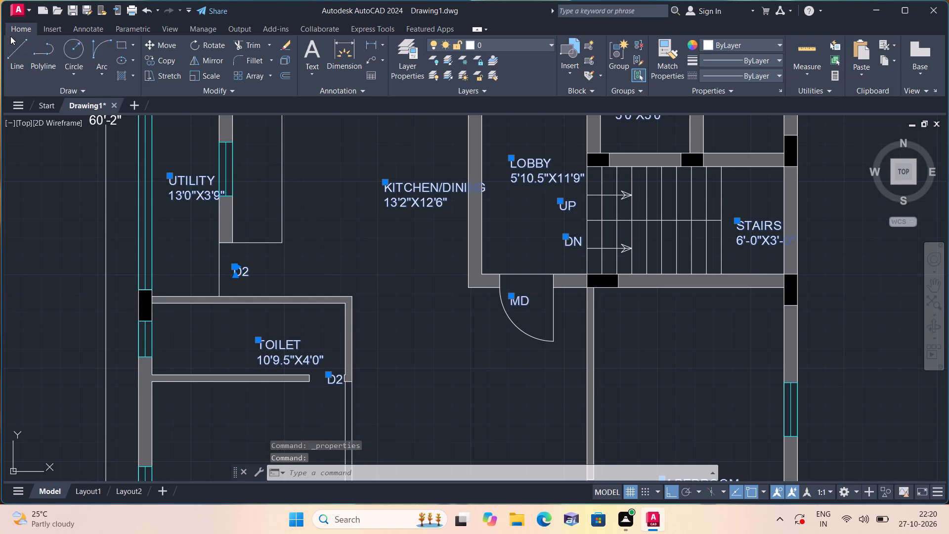
key(Escape)
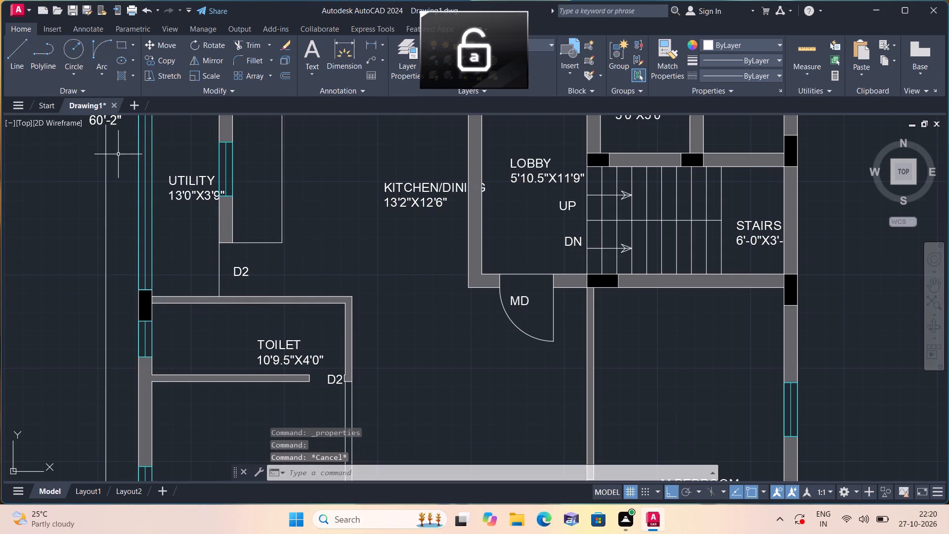
Rotate the UTILITY 9'6"X3'0" label beside the north unit's kitchen by 90° so it reads vertically.
scroll(122, 159, down, 1)
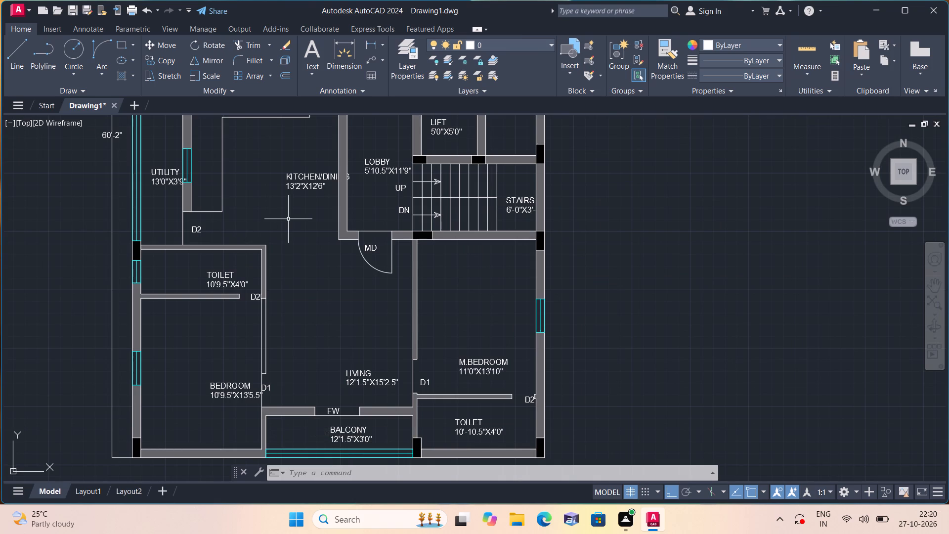
middle_drag(288, 219, 296, 238)
scroll(296, 238, down, 2)
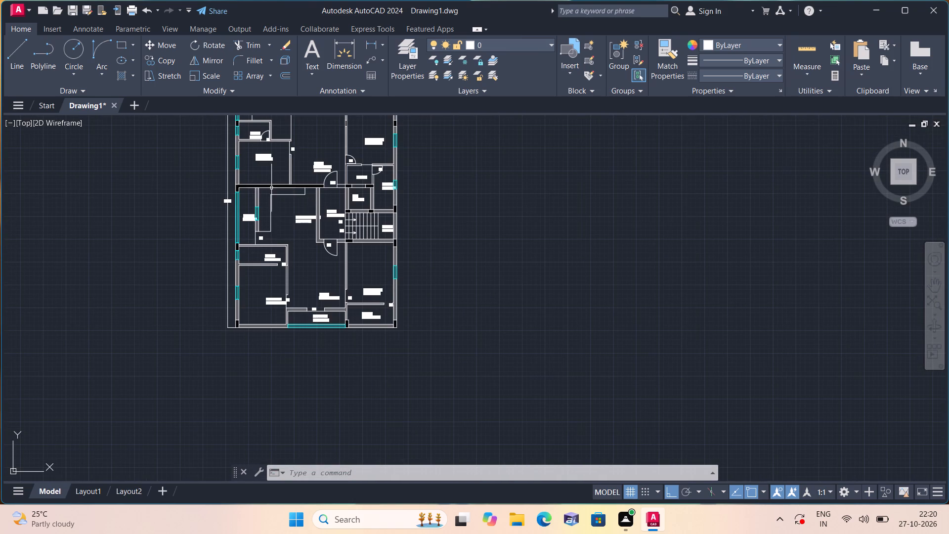
middle_drag(271, 197, 335, 350)
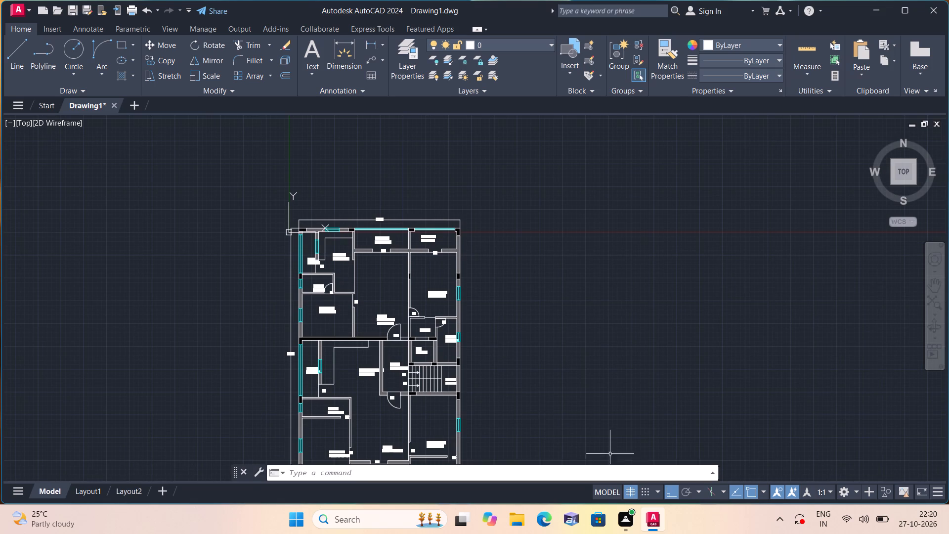
click(670, 489)
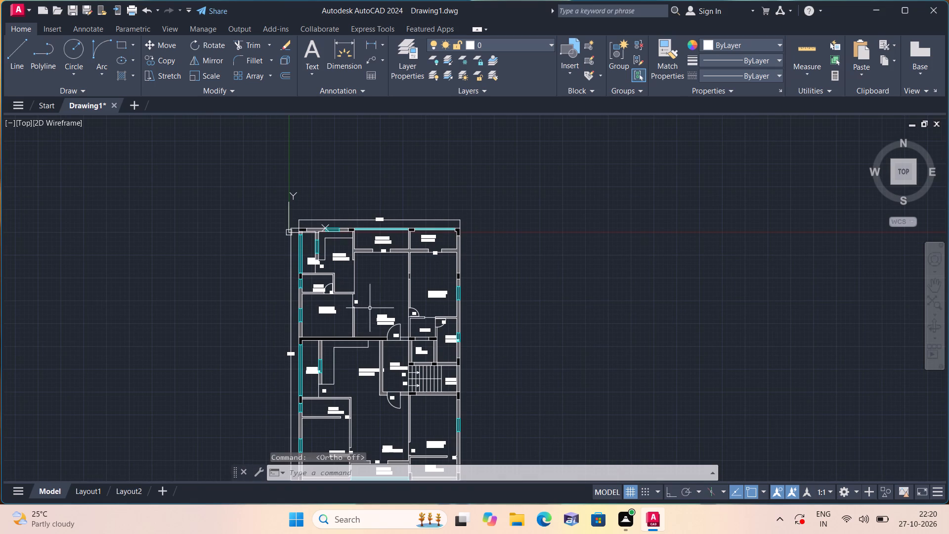
scroll(325, 245, up, 4)
middle_drag(285, 316, 275, 235)
scroll(281, 310, down, 2)
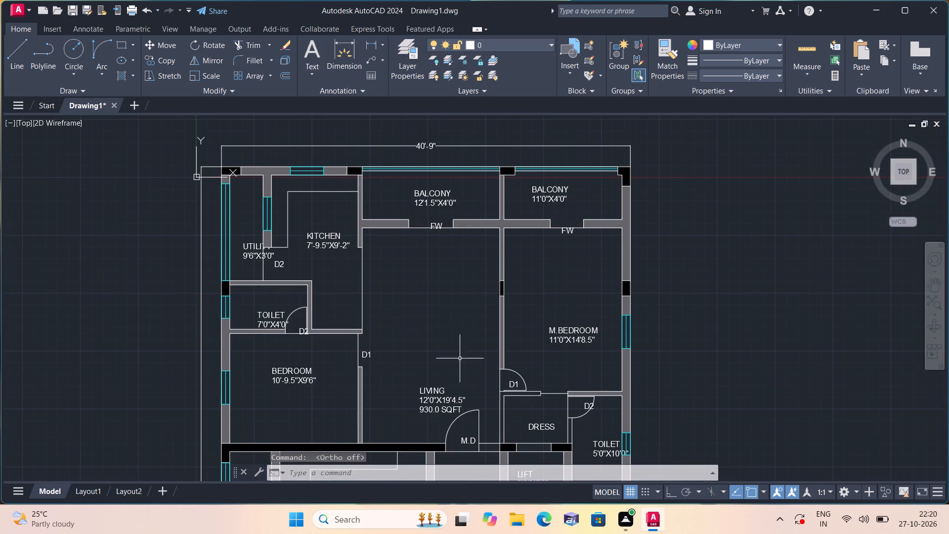
click(669, 489)
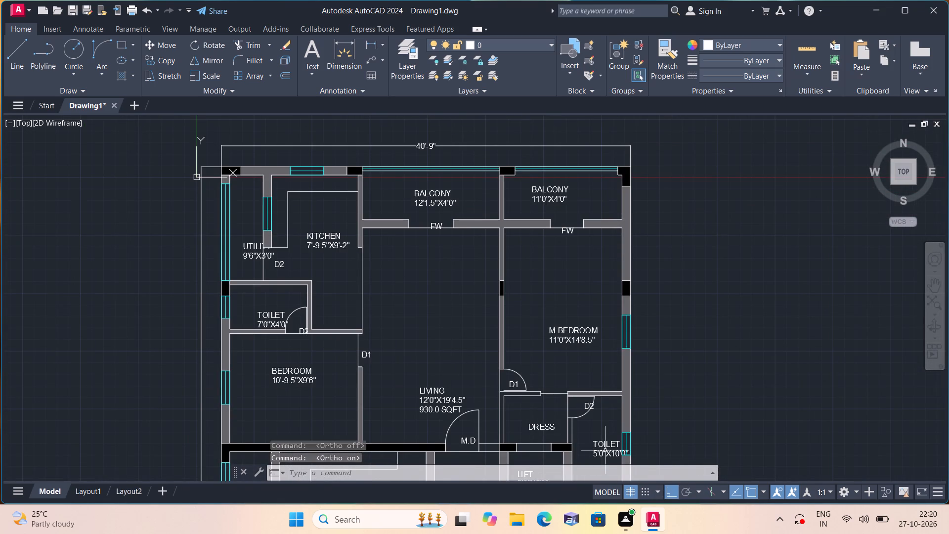
scroll(280, 266, up, 2)
click(225, 226)
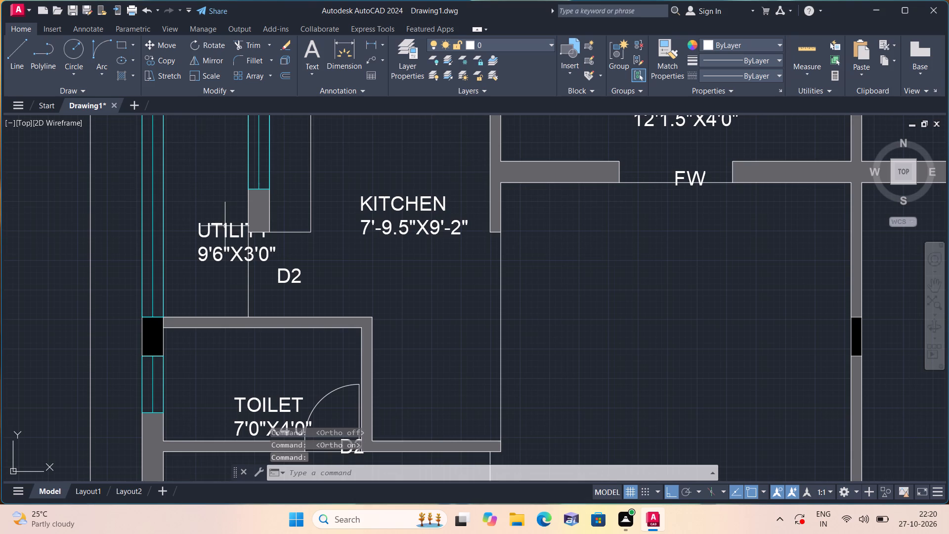
click(212, 44)
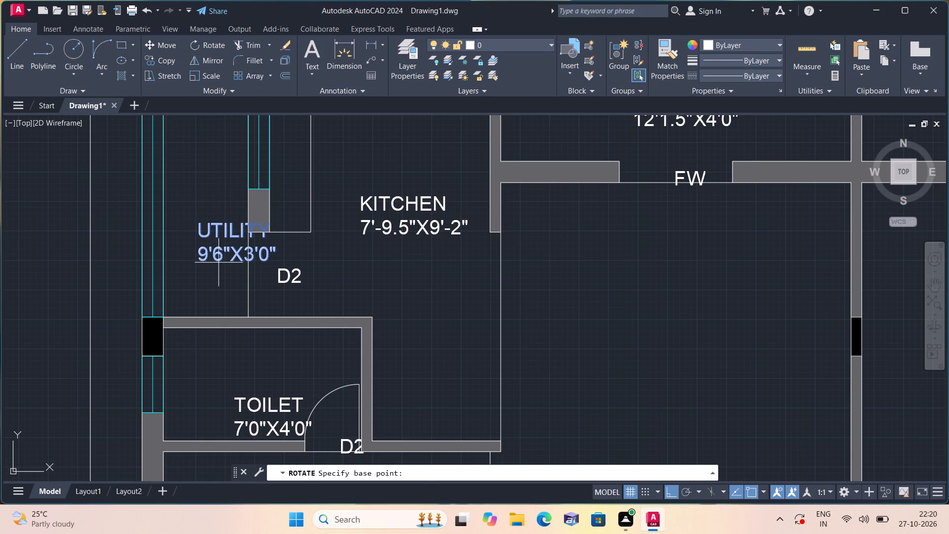
drag(219, 239, 223, 230)
click(237, 160)
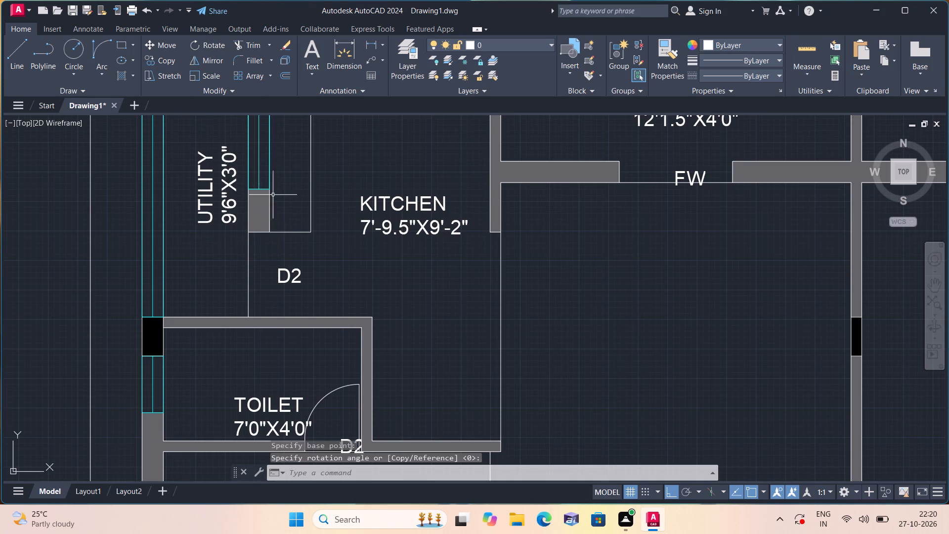
Rotate the UTILITY 13'0"X3'9" label in the south unit by 90° so it reads vertically.
middle_drag(290, 220, 324, 124)
scroll(324, 130, down, 4)
scroll(299, 269, up, 3)
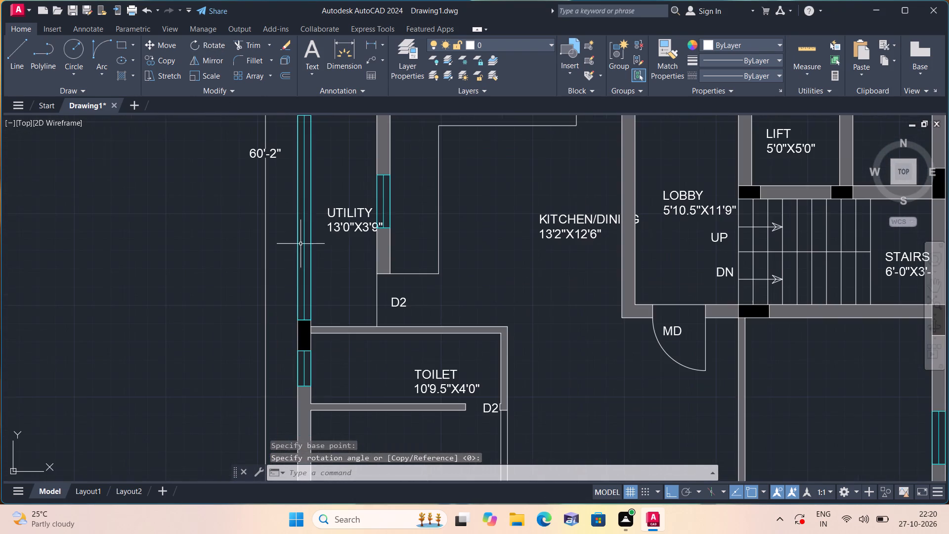
click(347, 209)
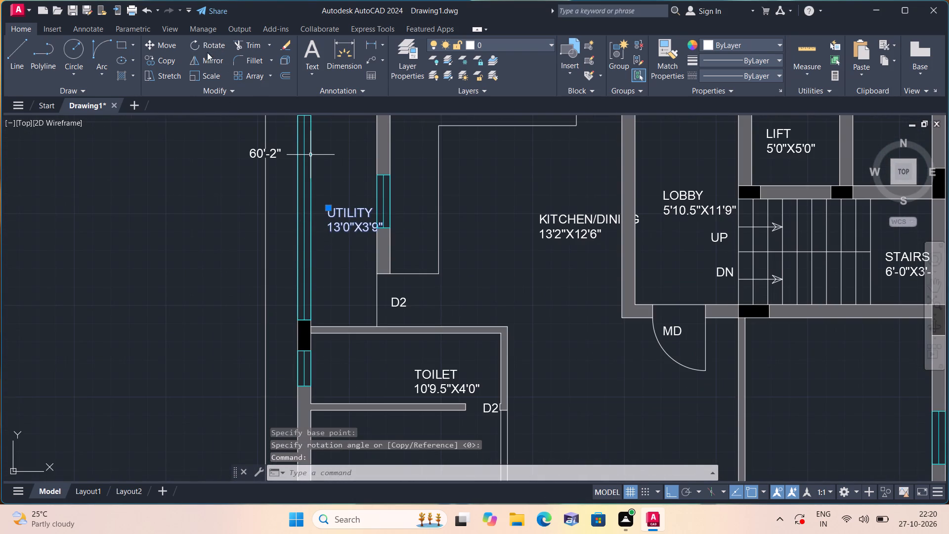
click(208, 44)
drag(339, 222, 335, 207)
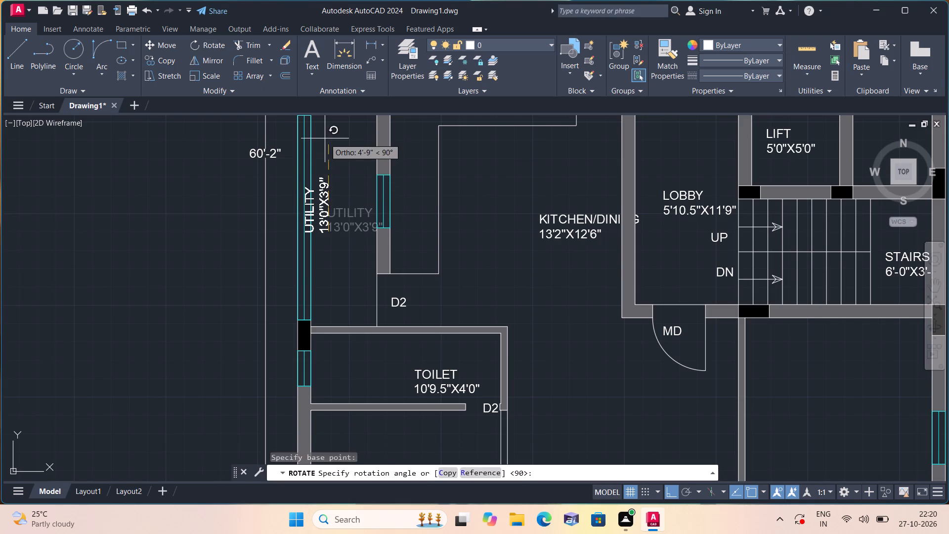
click(325, 138)
Turn off ortho mode.
scroll(325, 138, down, 2)
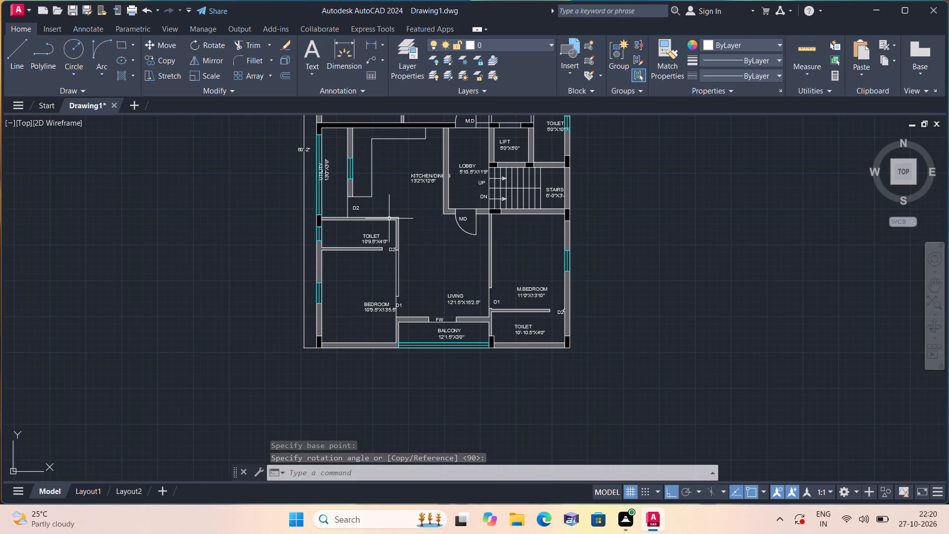
middle_drag(354, 178, 348, 276)
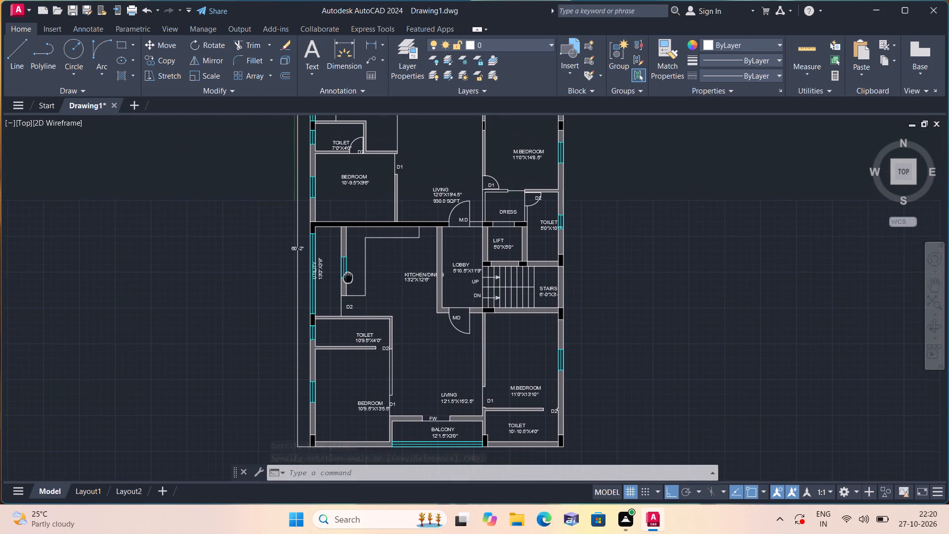
middle_drag(348, 276, 349, 277)
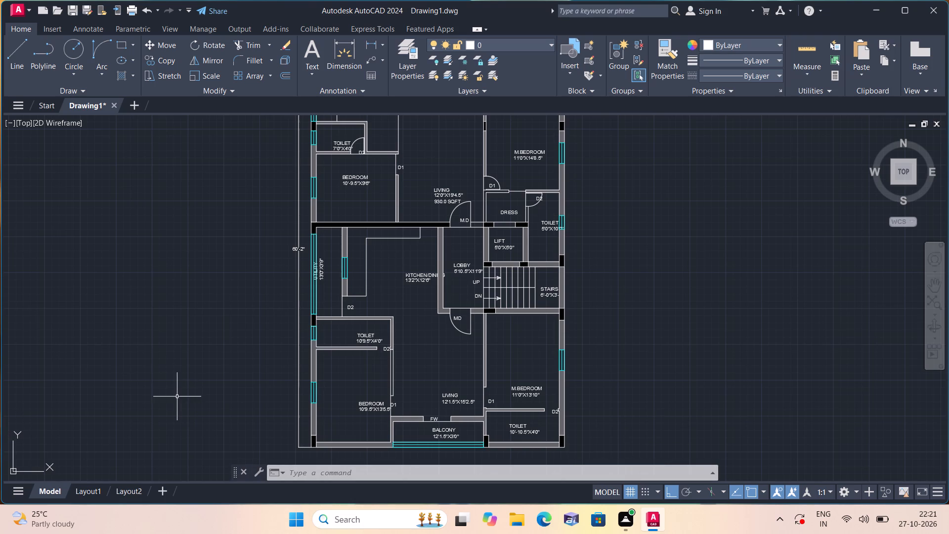
click(670, 492)
Examine the placement of the UTILITY, KITCHEN, D2 and TOILET labels in the north unit.
scroll(399, 337, up, 1)
middle_drag(396, 337, 338, 438)
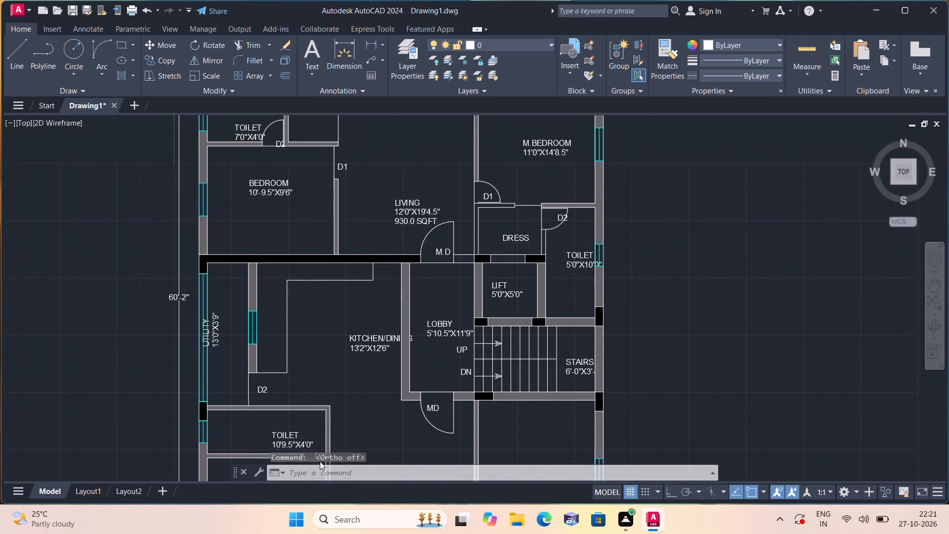
middle_drag(261, 259, 241, 513)
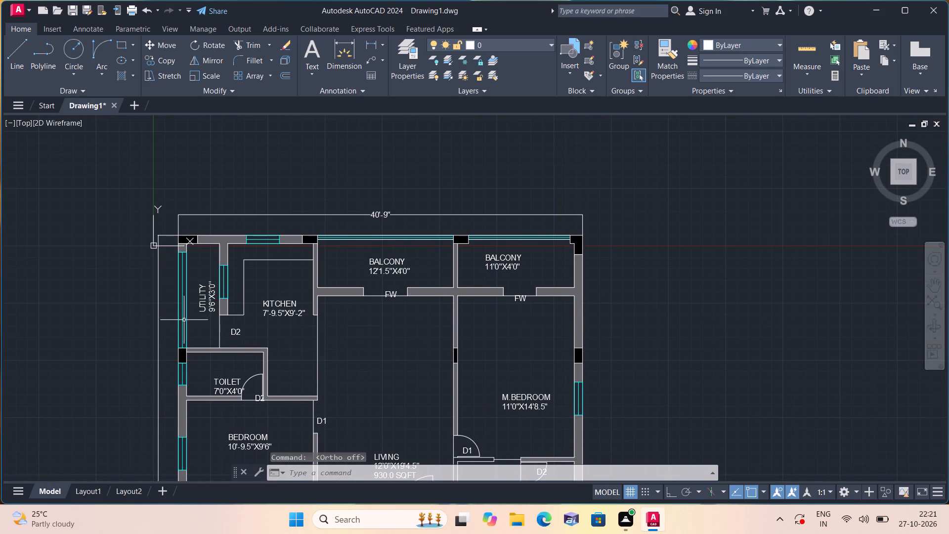
scroll(185, 293, up, 2)
scroll(237, 365, up, 3)
scroll(238, 356, down, 1)
middle_drag(238, 356, 235, 356)
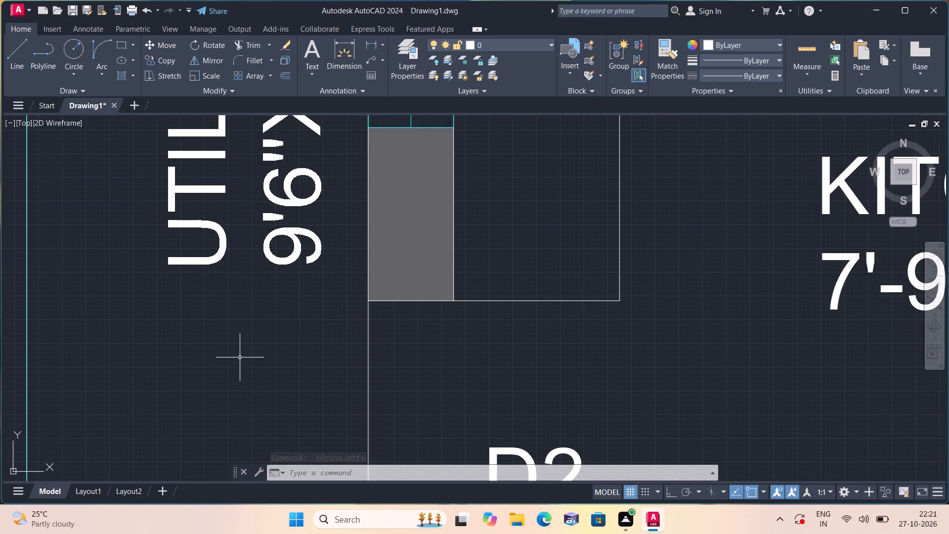
middle_drag(235, 356, 224, 375)
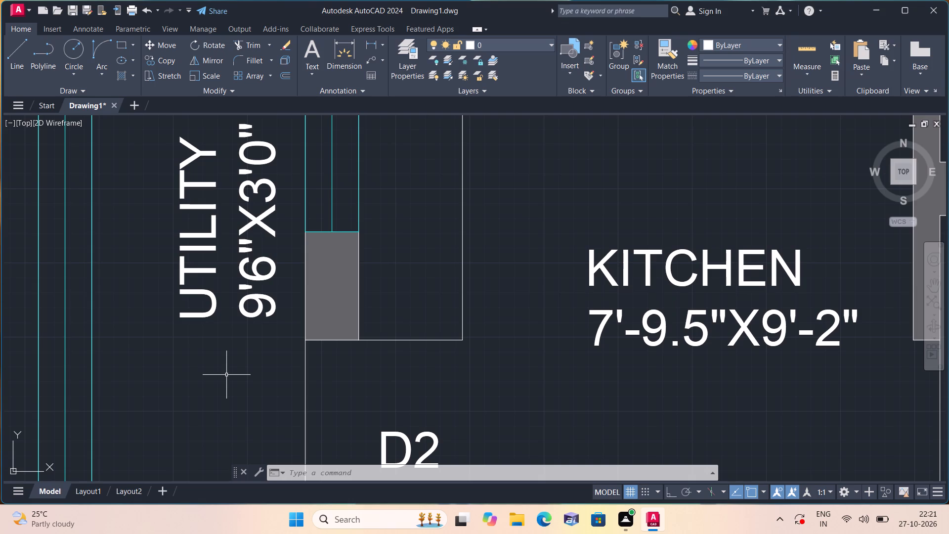
scroll(226, 375, down, 1)
scroll(233, 312, up, 2)
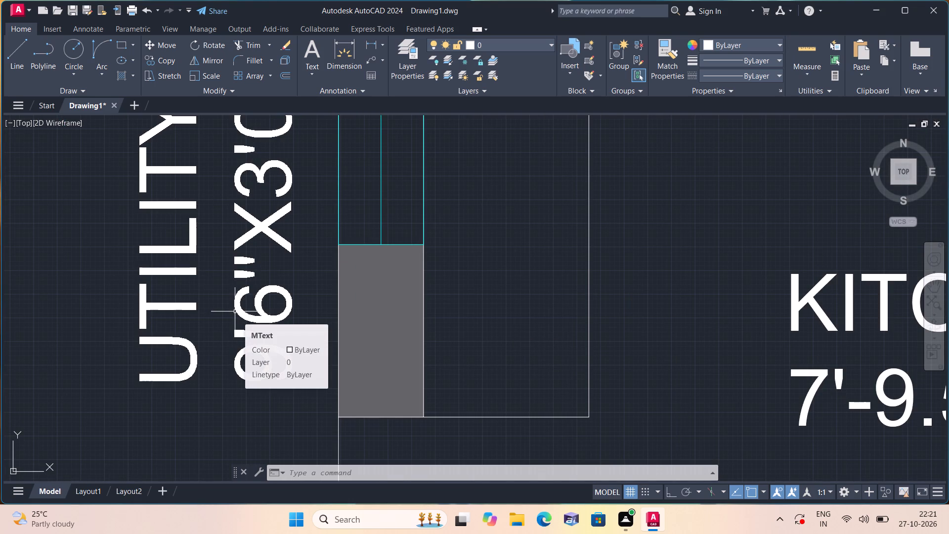
scroll(235, 311, down, 1)
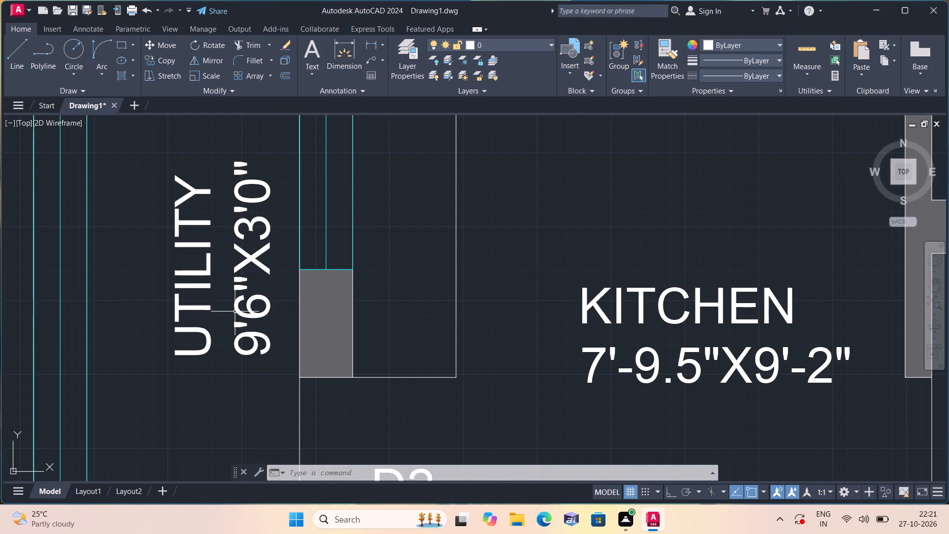
middle_drag(228, 350, 215, 207)
scroll(214, 305, down, 1)
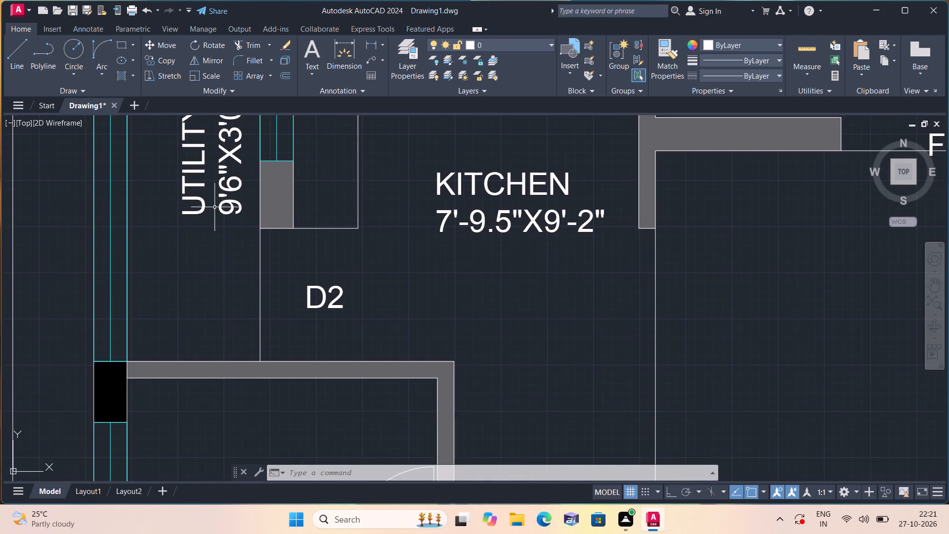
scroll(217, 214, down, 1)
scroll(272, 259, down, 1)
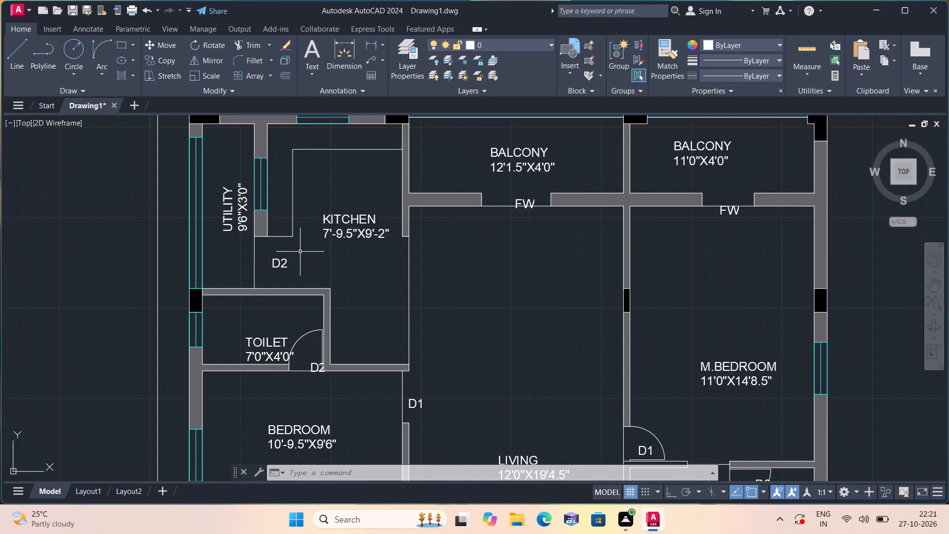
scroll(271, 262, up, 1)
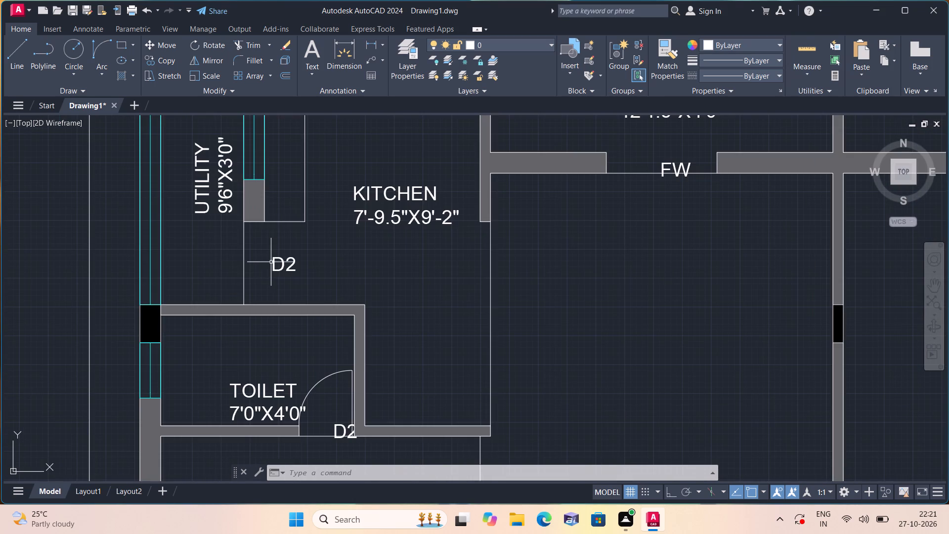
Move the D2 tag between the north unit's UTILITY and KITCHEN closer to the door opening line.
click(275, 258)
click(274, 255)
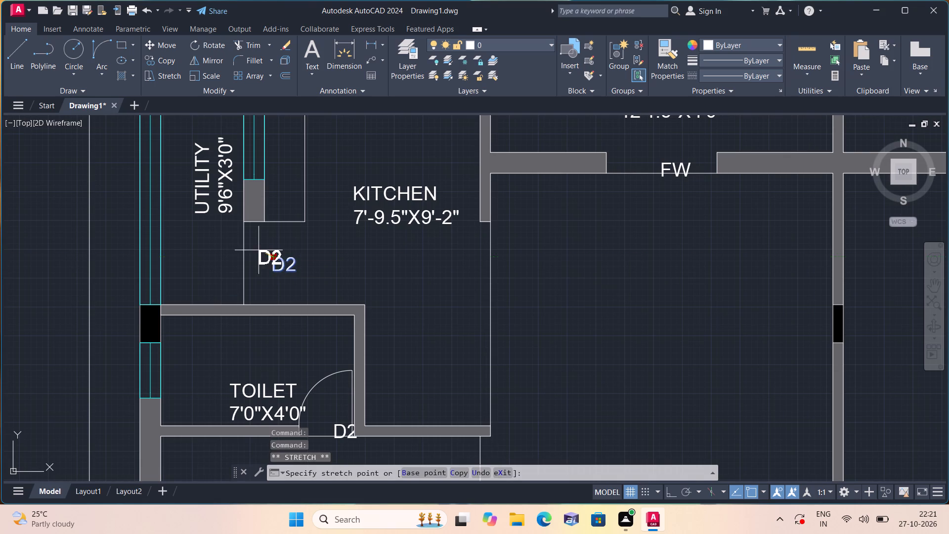
scroll(253, 245, up, 1)
click(247, 243)
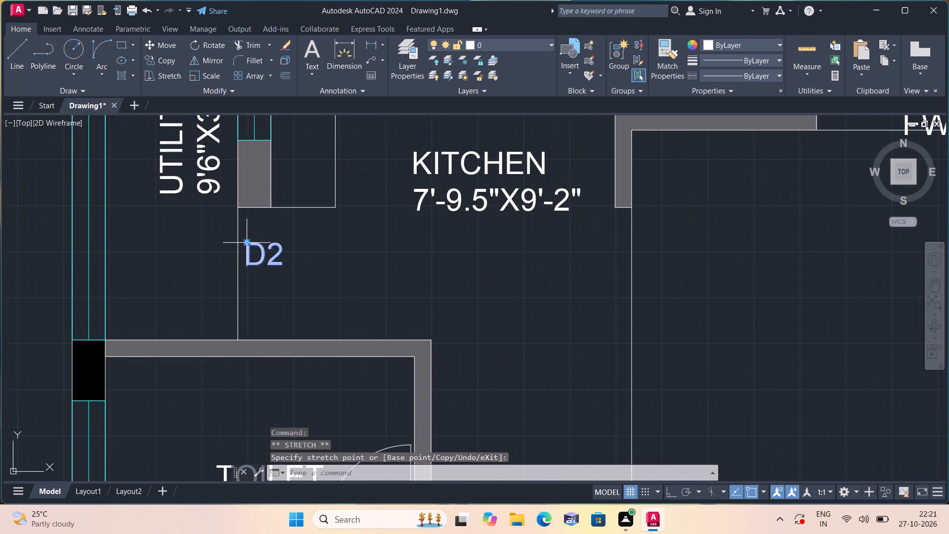
Move the FW tag below the 12'1.5"X4'0" balcony up into the wall opening between the balcony and the living room.
middle_drag(253, 243, 279, 374)
scroll(280, 375, down, 1)
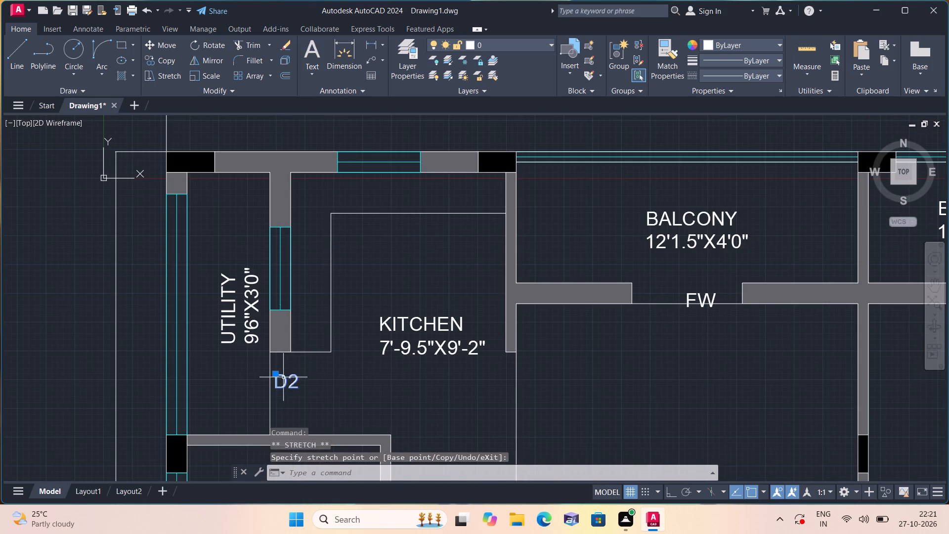
middle_drag(439, 393, 389, 306)
scroll(436, 387, down, 1)
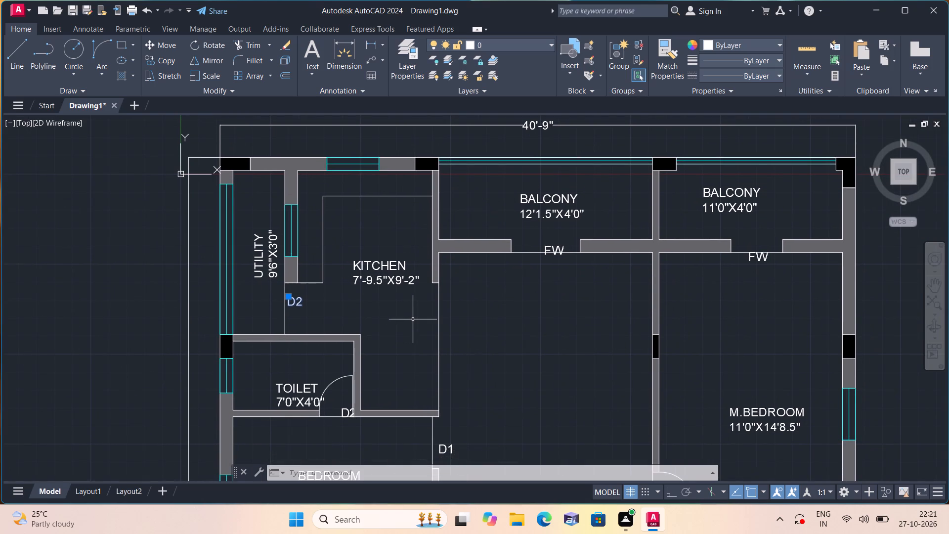
middle_drag(413, 319, 350, 298)
scroll(348, 298, down, 1)
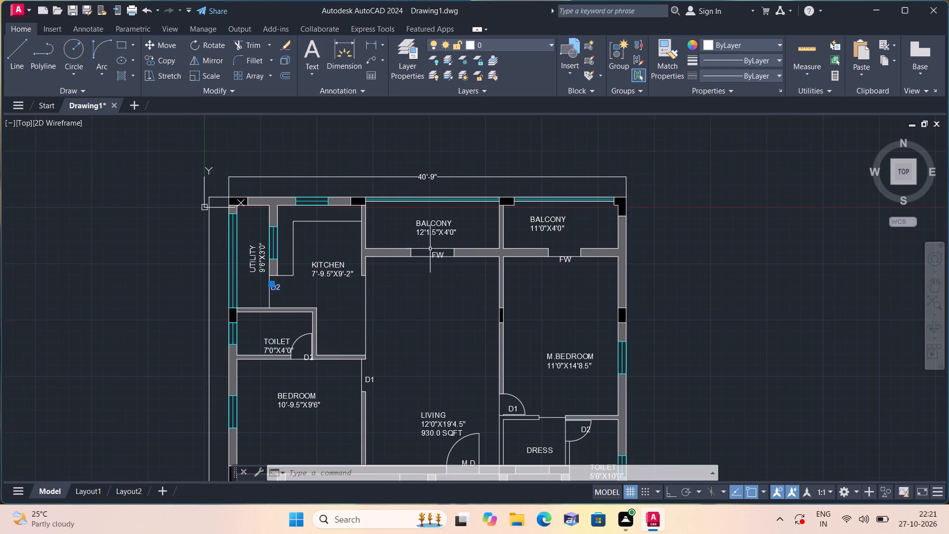
scroll(431, 249, up, 1)
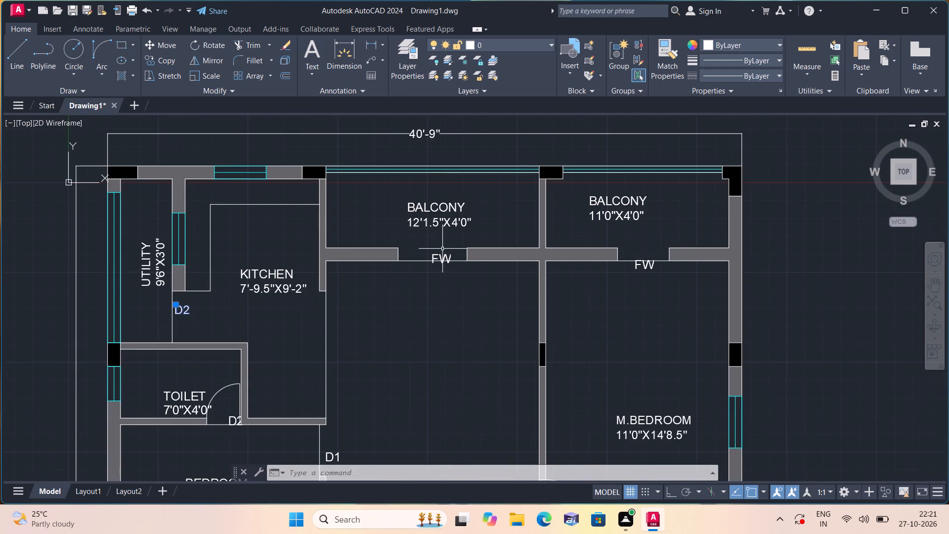
scroll(442, 249, up, 1)
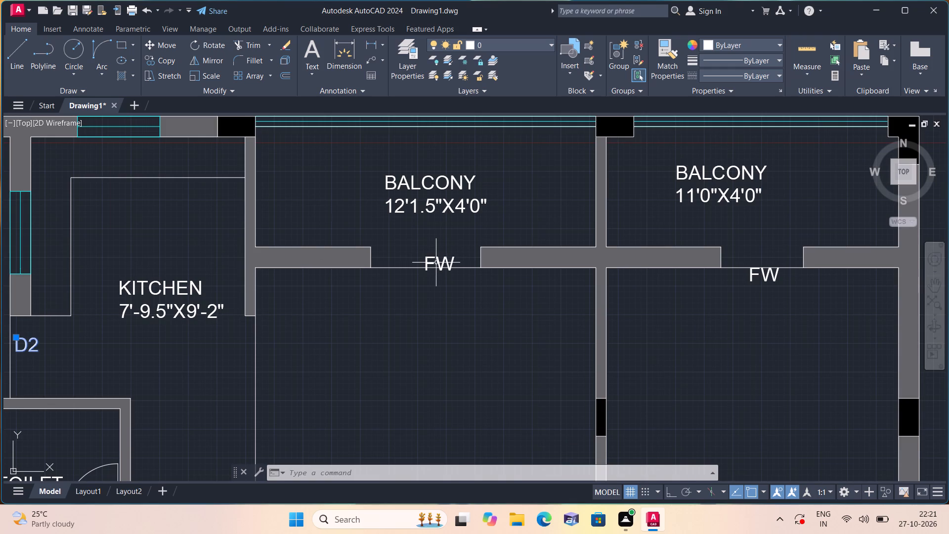
click(436, 263)
click(424, 255)
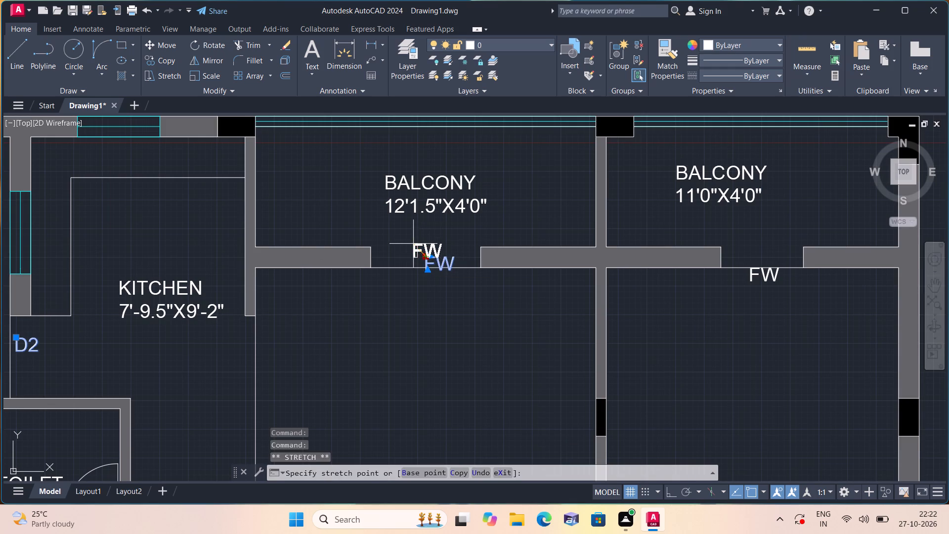
click(415, 250)
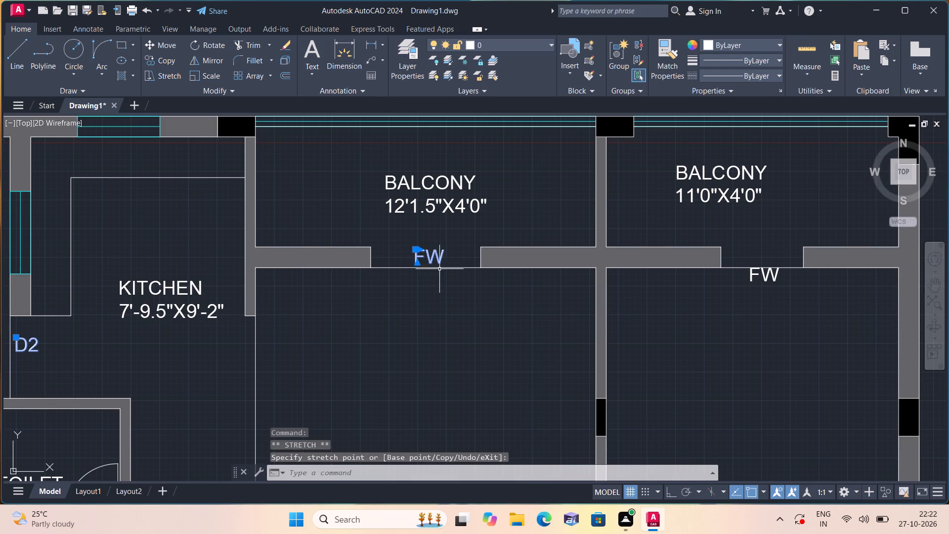
Move the BALCONY 11'0"X4'0" label toward the middle of its balcony.
middle_drag(442, 286, 371, 287)
scroll(439, 286, down, 1)
scroll(371, 287, down, 1)
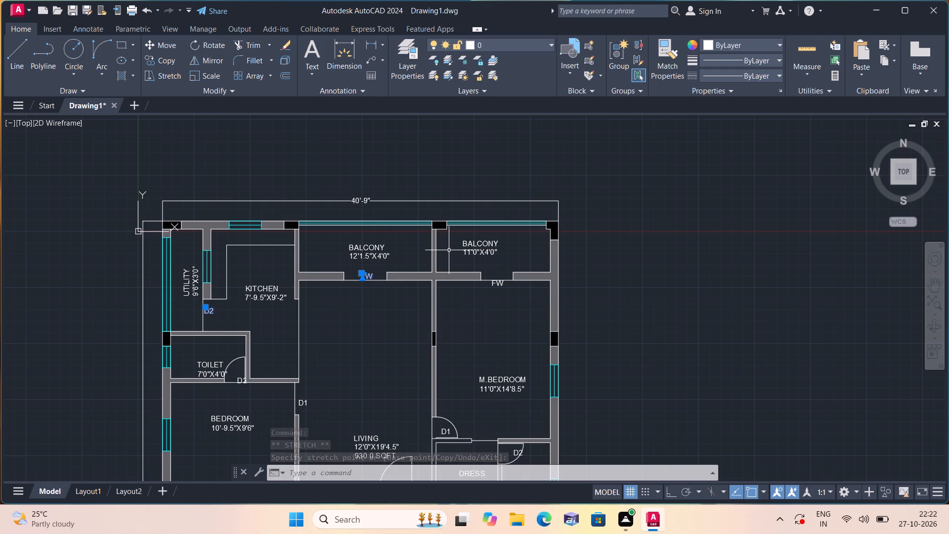
scroll(477, 244, up, 1)
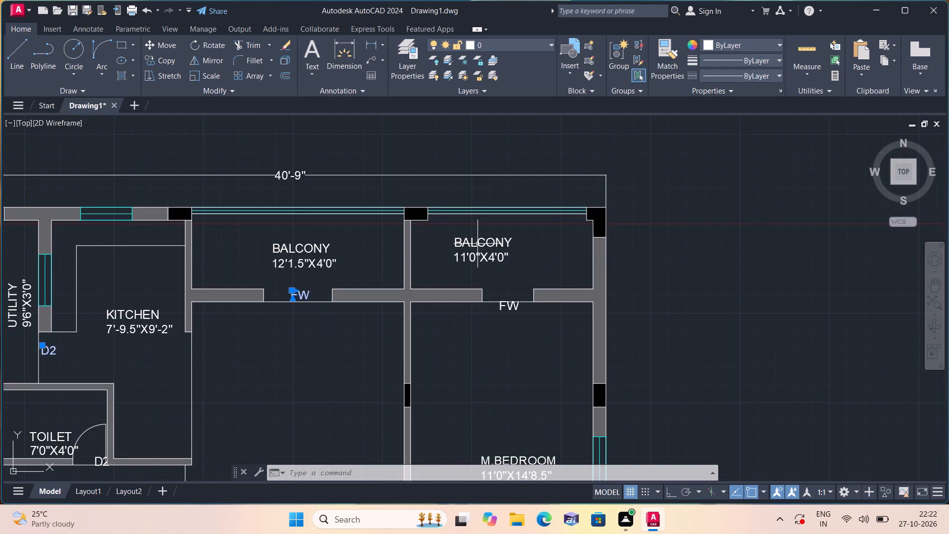
click(463, 244)
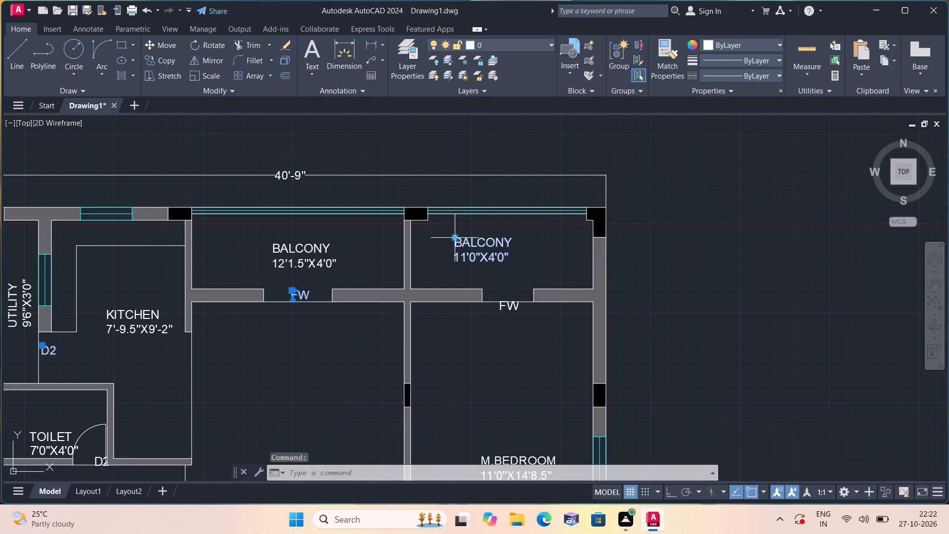
click(450, 237)
click(452, 238)
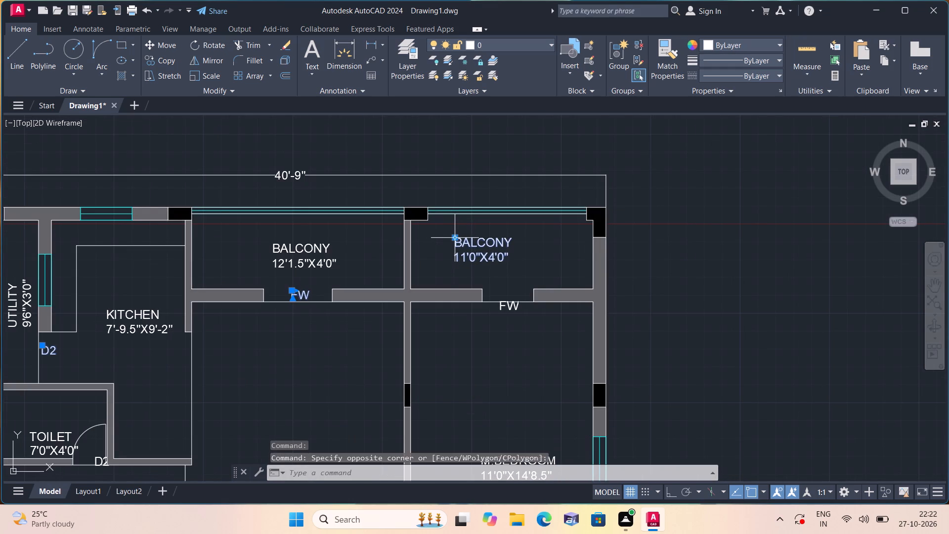
click(456, 237)
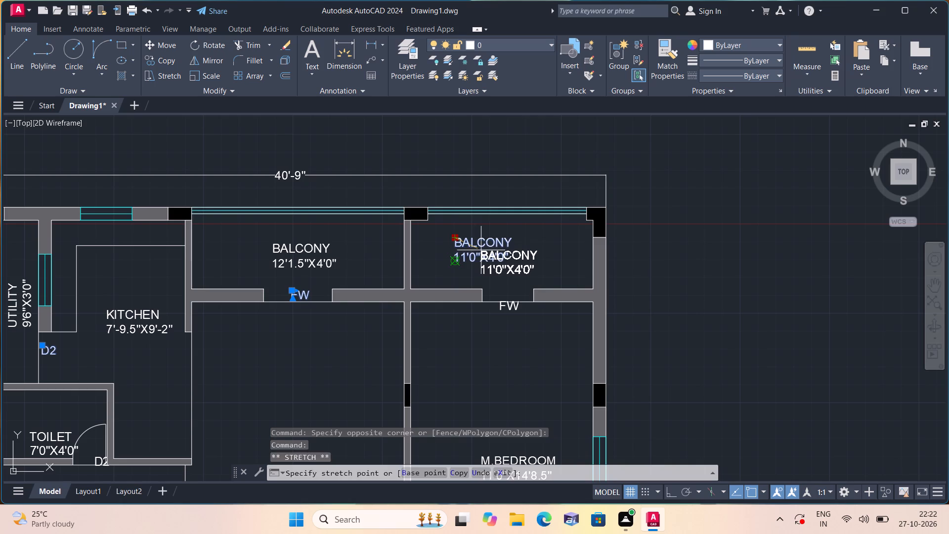
click(482, 246)
Move the FW tag above M.BEDROOM up into the wall opening to the 11'0"X4'0" balcony.
scroll(493, 279, up, 2)
click(523, 341)
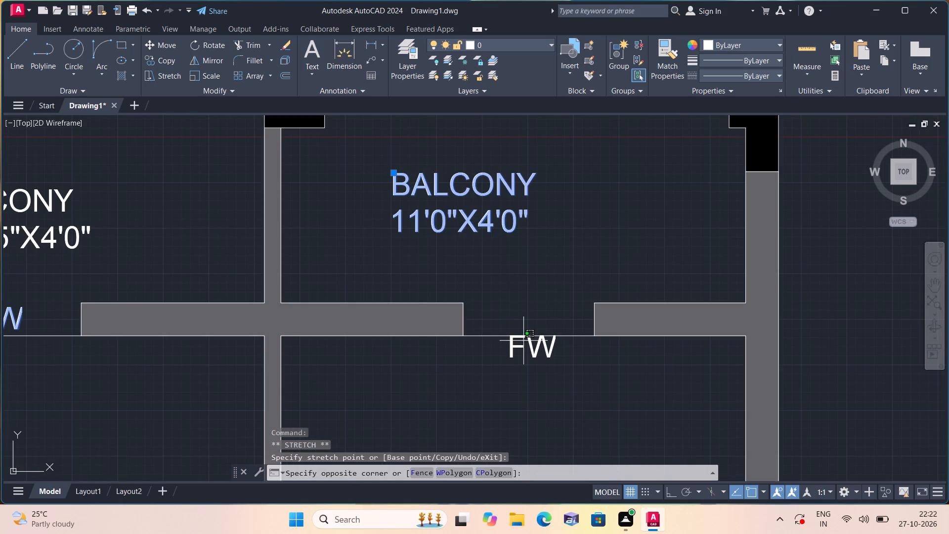
click(516, 347)
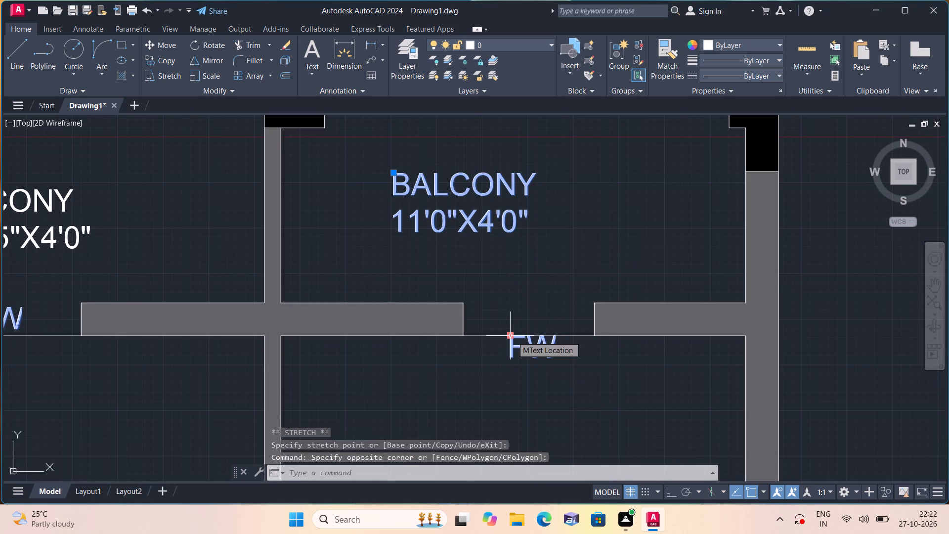
drag(512, 336, 510, 332)
click(502, 301)
Shift the TOILET 7'0"X4'0" label in the north unit sideways, clear of the door swing.
scroll(484, 305, down, 1)
scroll(444, 308, down, 1)
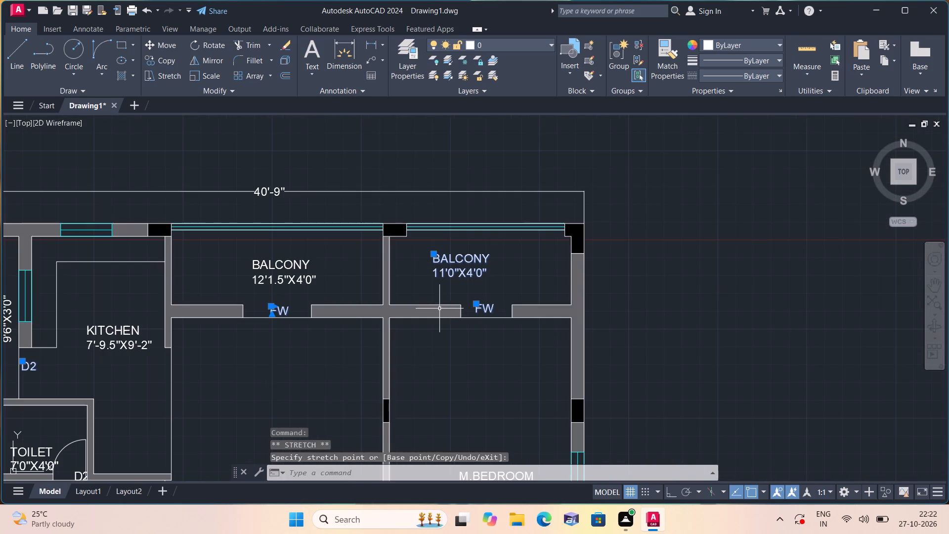
scroll(212, 325, down, 1)
middle_drag(212, 325, 237, 252)
scroll(230, 270, down, 1)
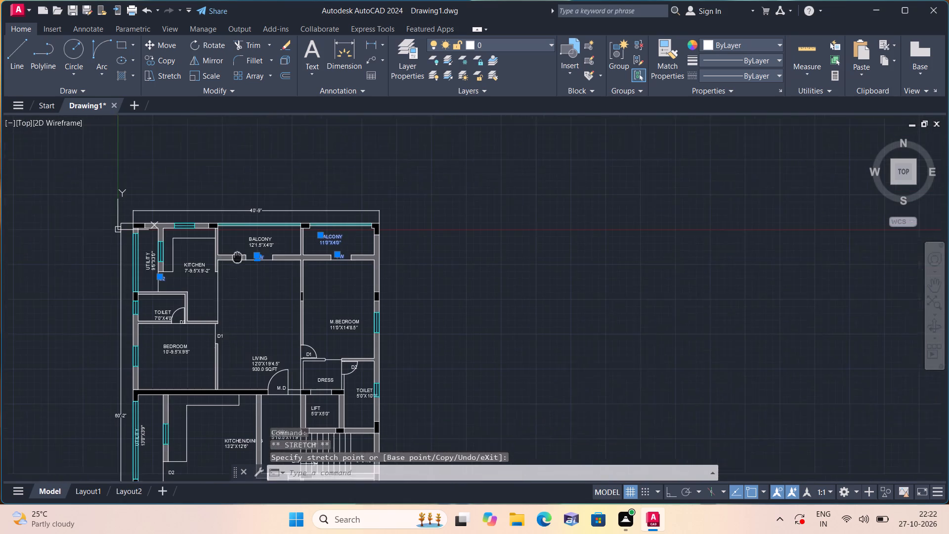
middle_drag(237, 252, 238, 251)
scroll(154, 316, up, 2)
middle_drag(162, 315, 187, 314)
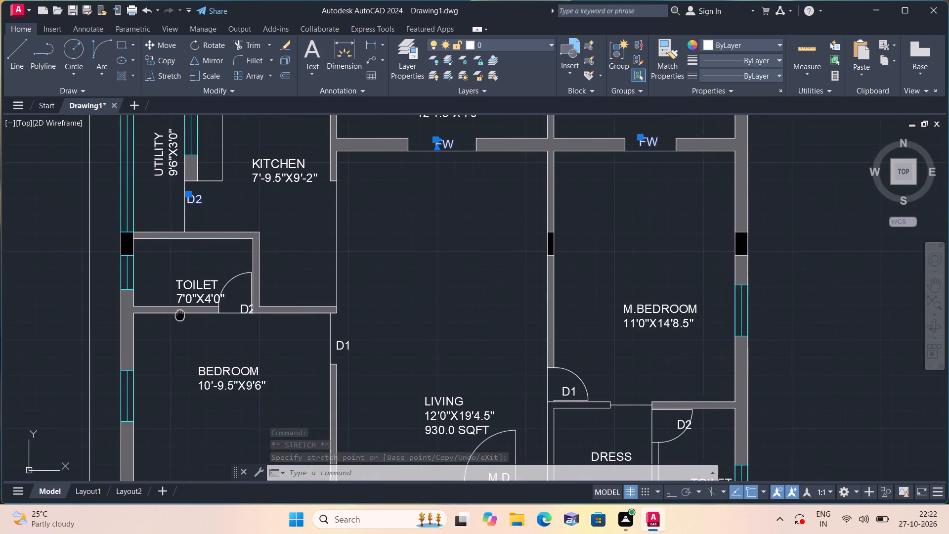
middle_drag(187, 314, 225, 317)
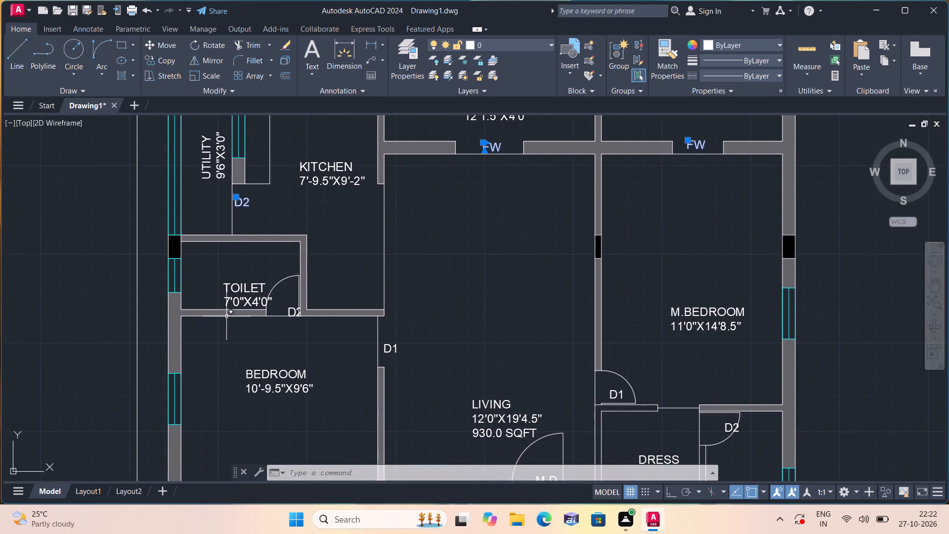
scroll(226, 316, down, 1)
scroll(226, 308, up, 2)
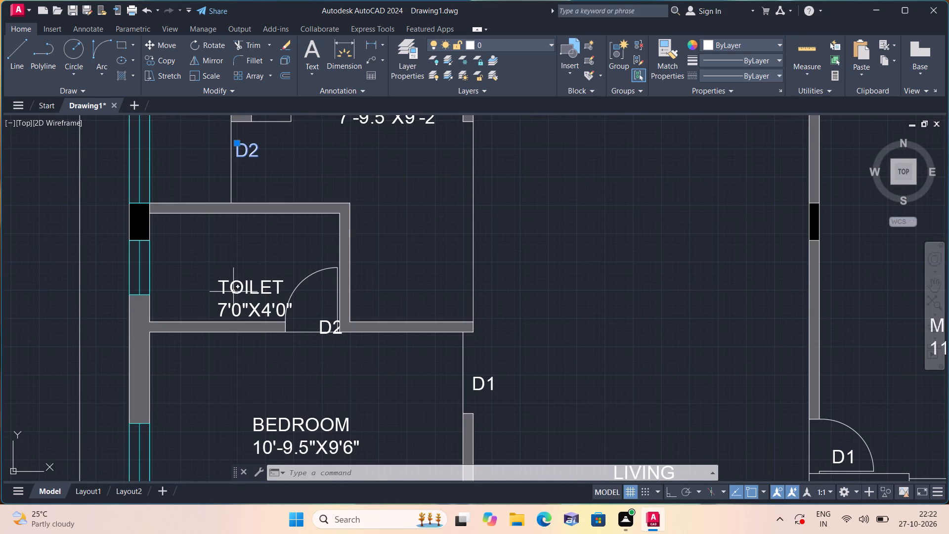
click(232, 289)
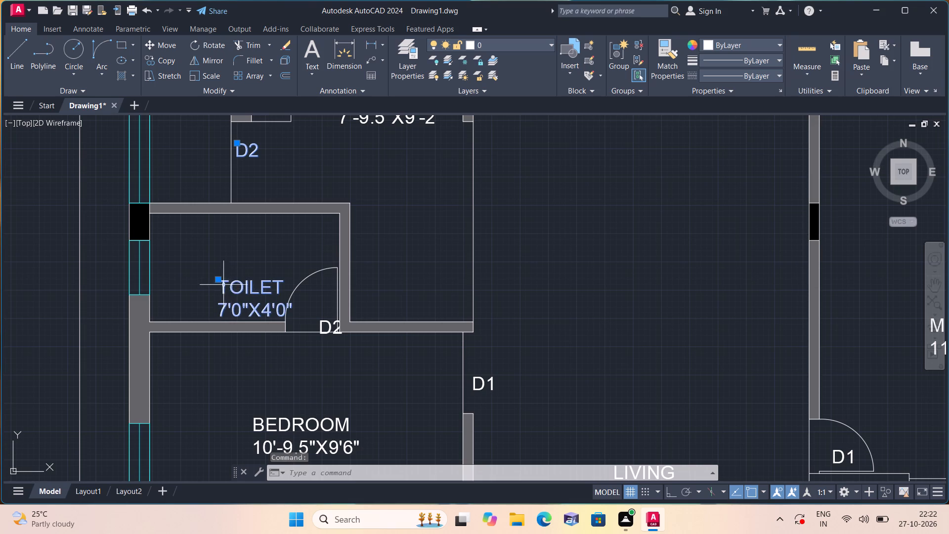
click(216, 281)
click(203, 281)
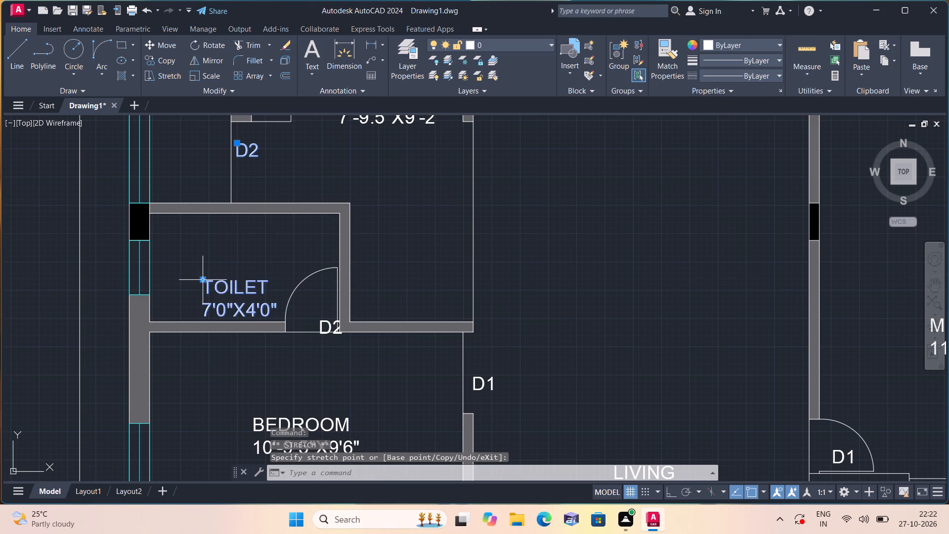
Move the D2 tag of the 7'0"X4'0" toilet off the wall and inside its door swing.
click(315, 323)
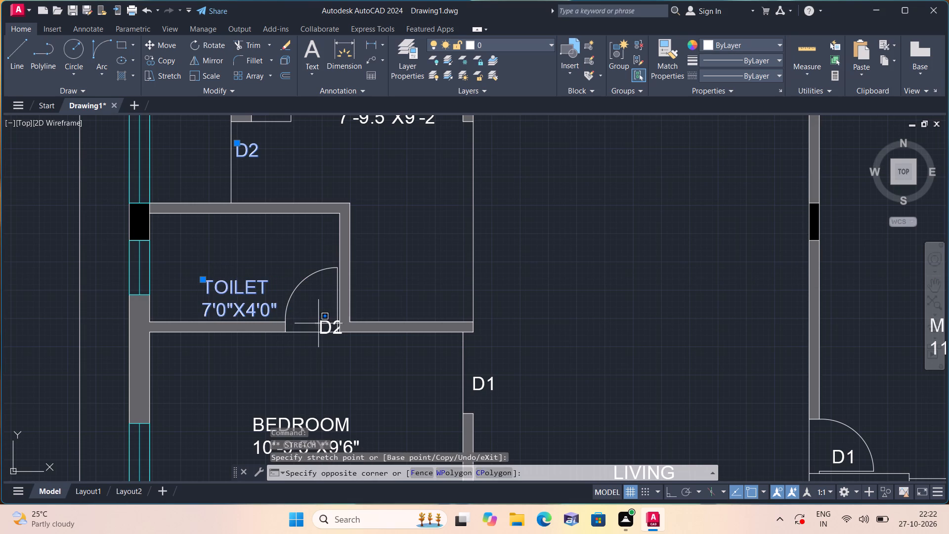
click(322, 323)
click(327, 323)
click(316, 318)
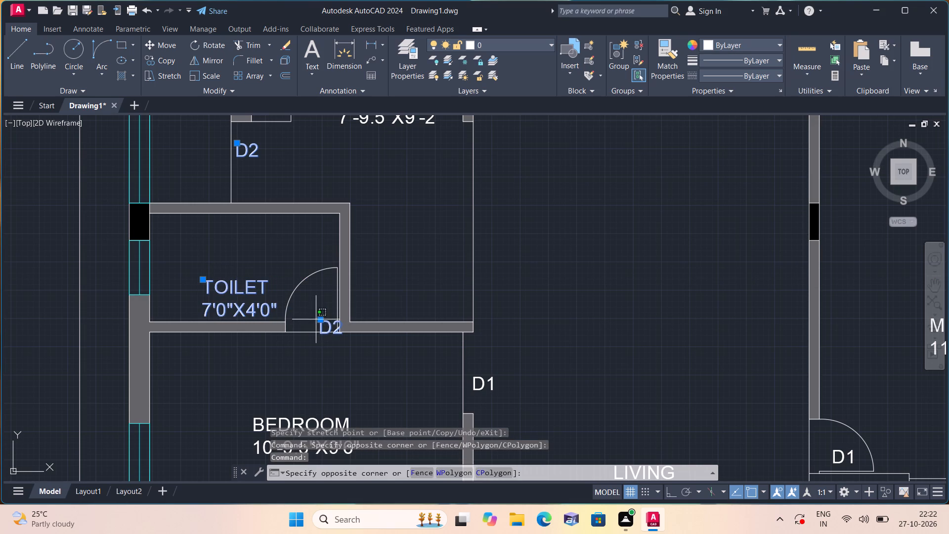
click(316, 319)
click(320, 321)
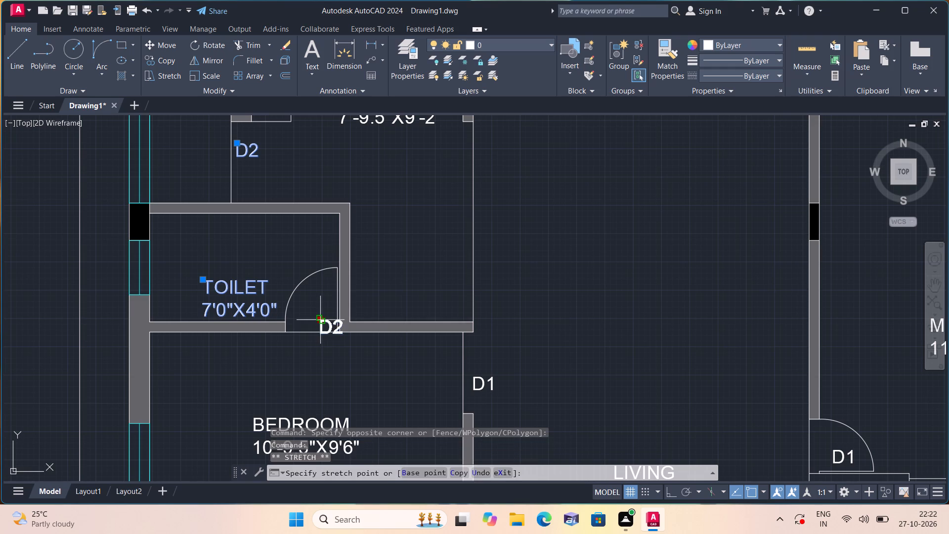
scroll(284, 311, up, 1)
click(306, 312)
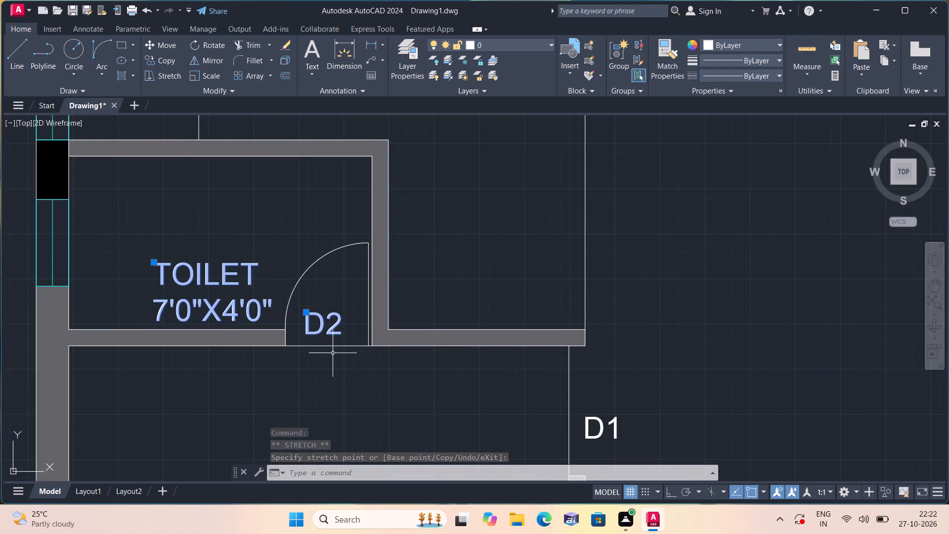
Move the BEDROOM 10'-9.5"X9'6" label within its room toward the D1 door opening.
scroll(339, 360, down, 1)
middle_drag(339, 360, 358, 275)
scroll(350, 323, down, 1)
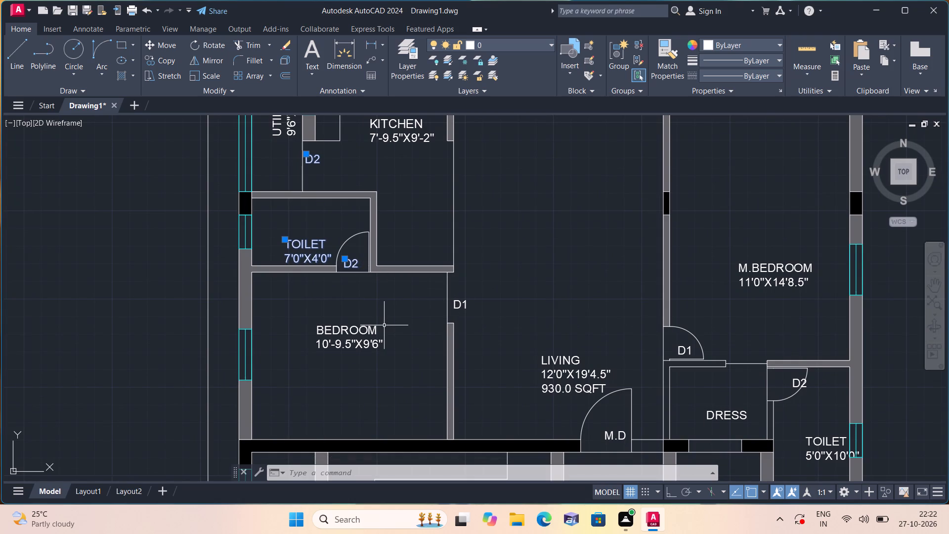
click(346, 332)
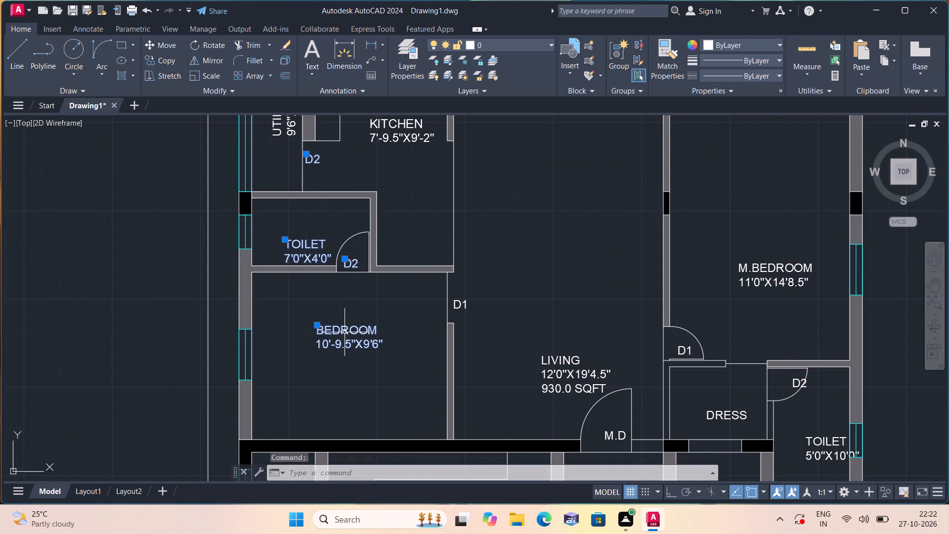
click(317, 324)
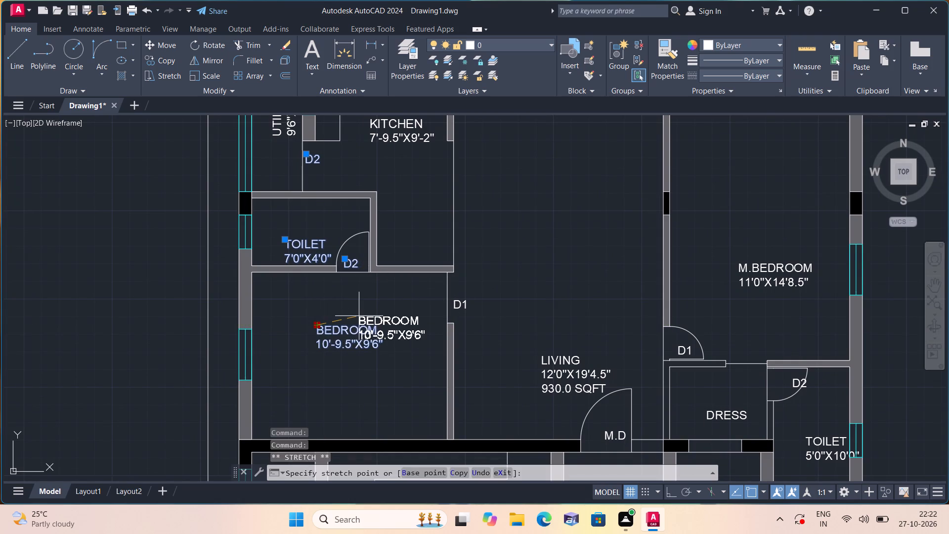
click(368, 312)
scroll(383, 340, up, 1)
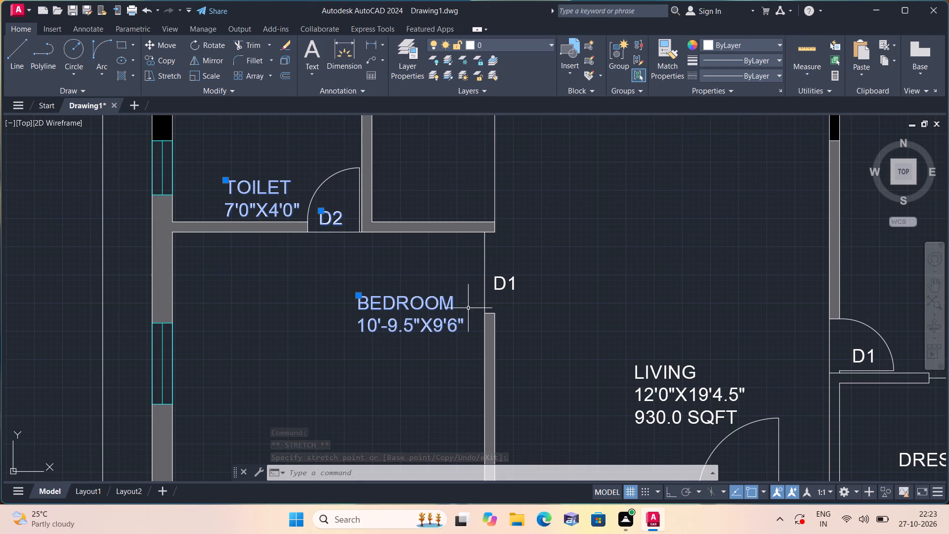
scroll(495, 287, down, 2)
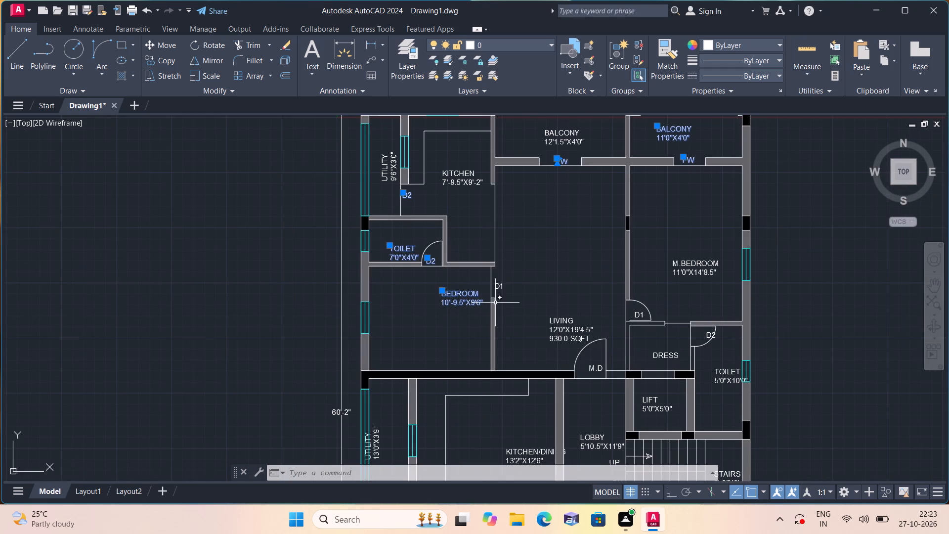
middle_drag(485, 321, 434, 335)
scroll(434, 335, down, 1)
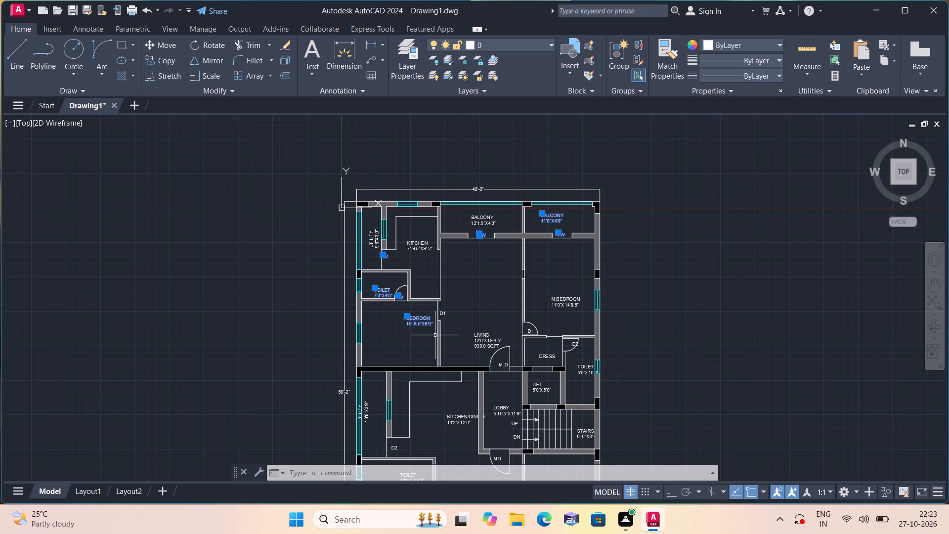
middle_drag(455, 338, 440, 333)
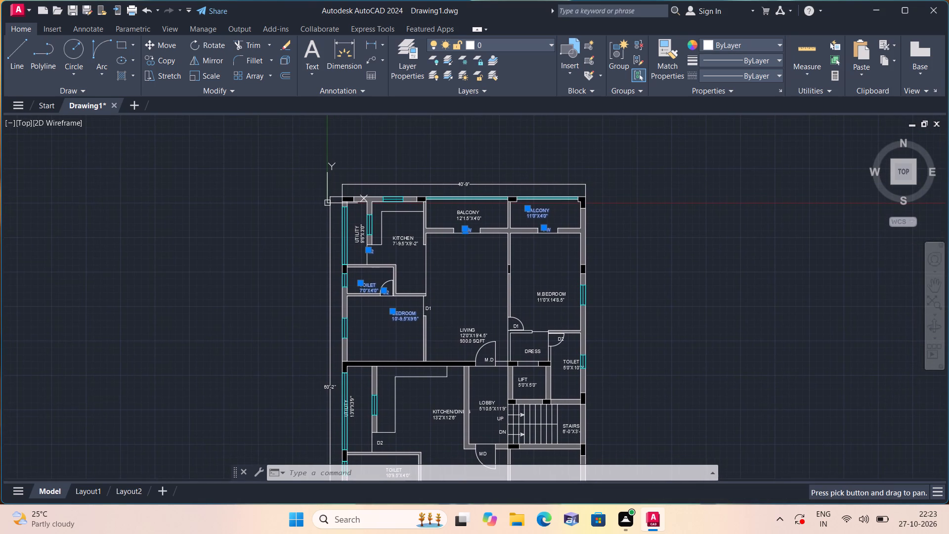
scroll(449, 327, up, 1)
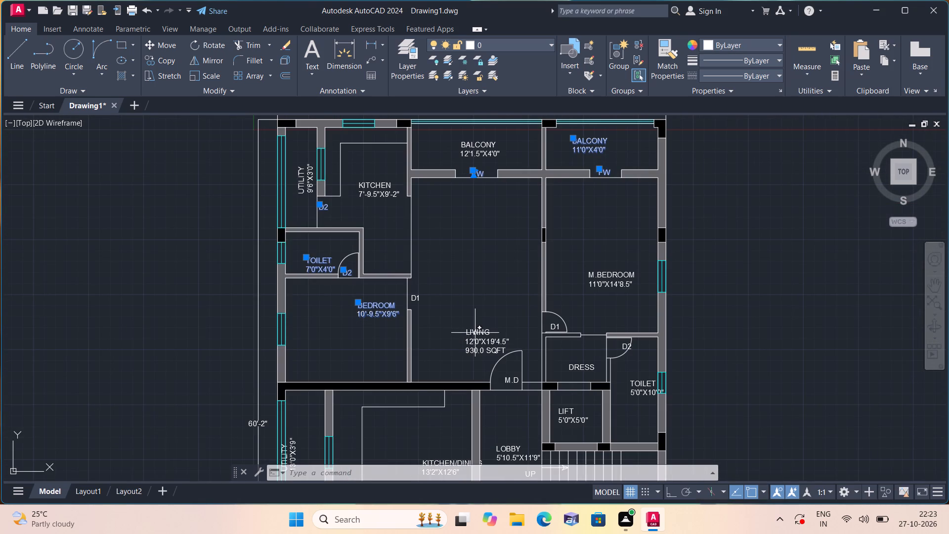
Shift the LIVING 12'0"X19'4.5" label slightly within its room, away from the main door swing.
scroll(476, 334, up, 1)
click(476, 334)
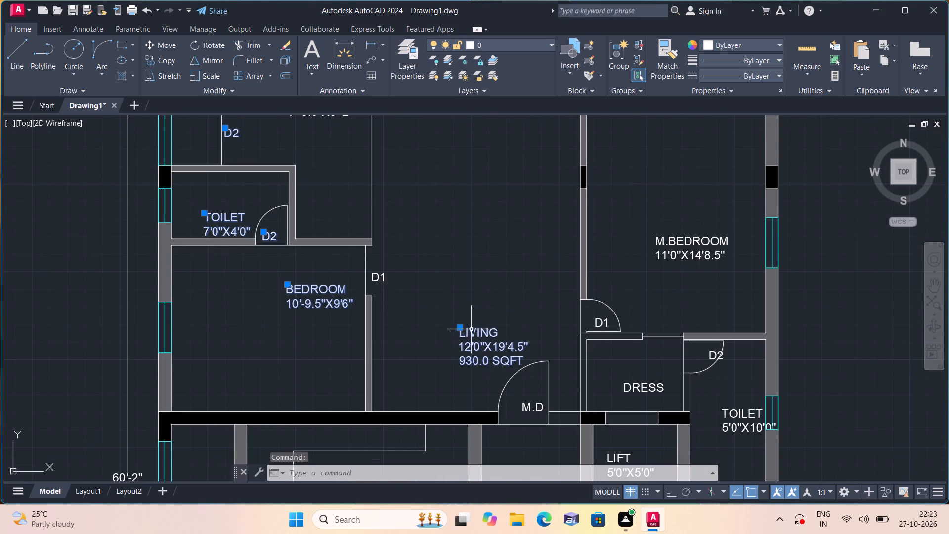
click(462, 327)
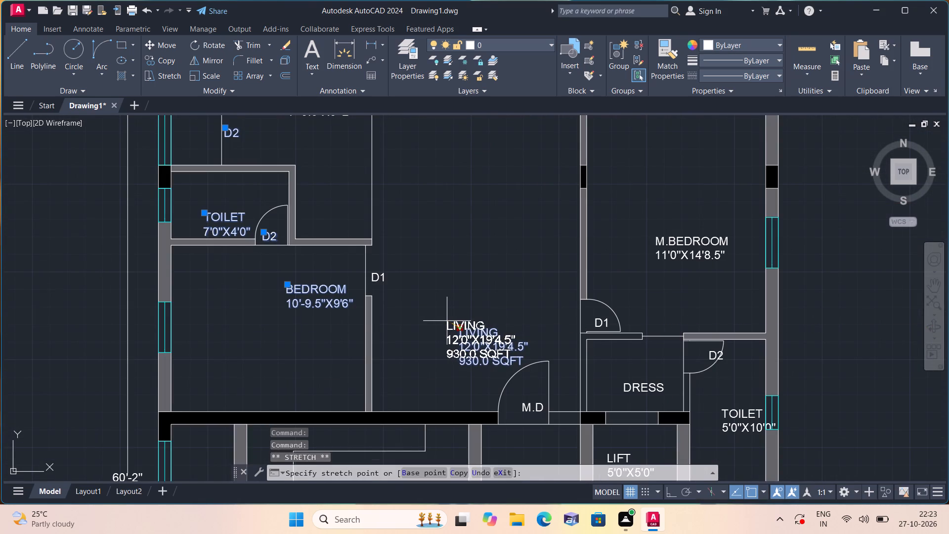
click(444, 321)
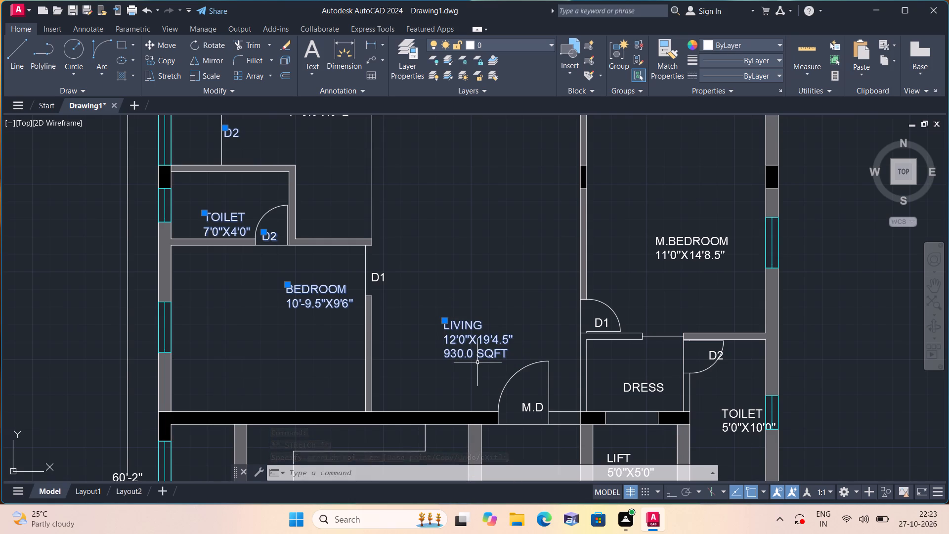
Move the D2 tag of the 5'0"X10'0" toilet off the door arc and inside its door swing.
middle_drag(482, 363, 421, 366)
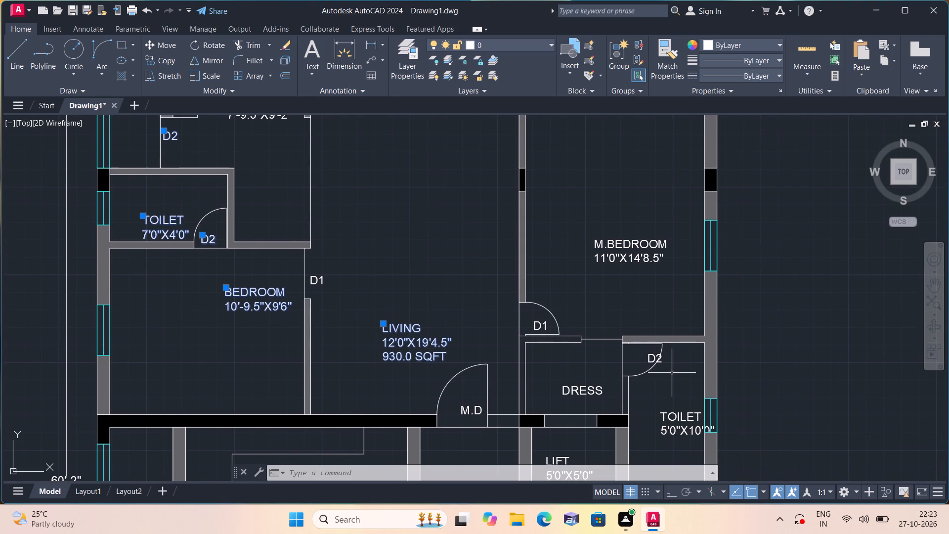
scroll(657, 367, up, 1)
click(650, 357)
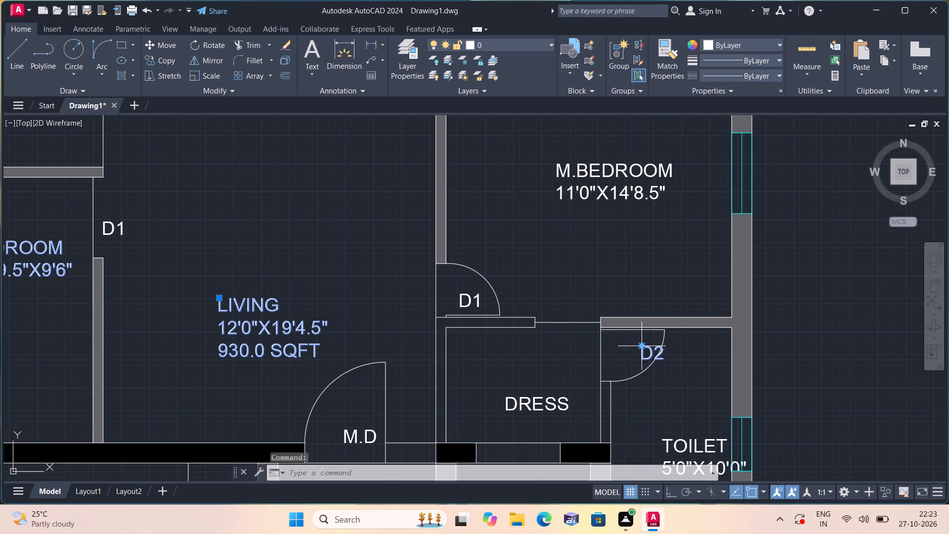
click(640, 347)
click(615, 345)
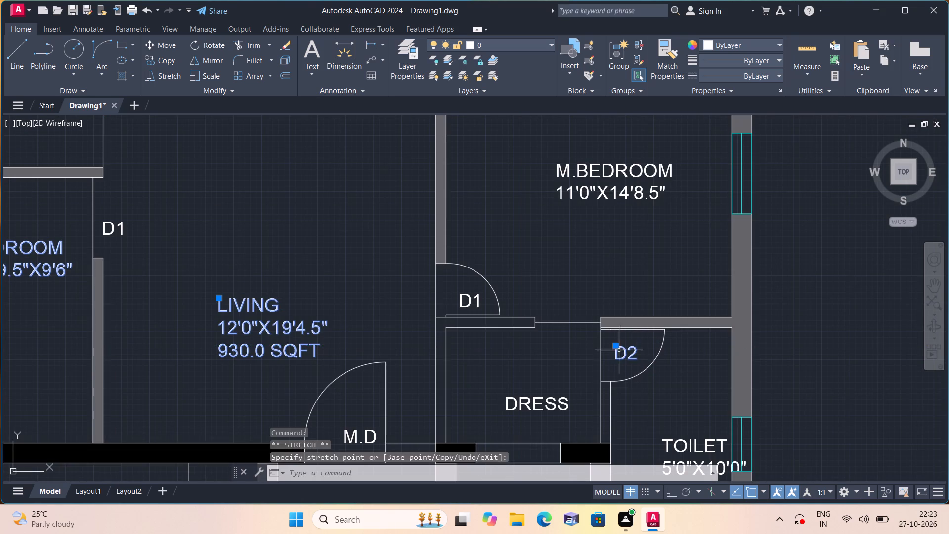
Move the TOILET 5'0"X10'0" label sideways within its room, clear of the window wall.
middle_drag(636, 388, 553, 287)
scroll(636, 388, down, 1)
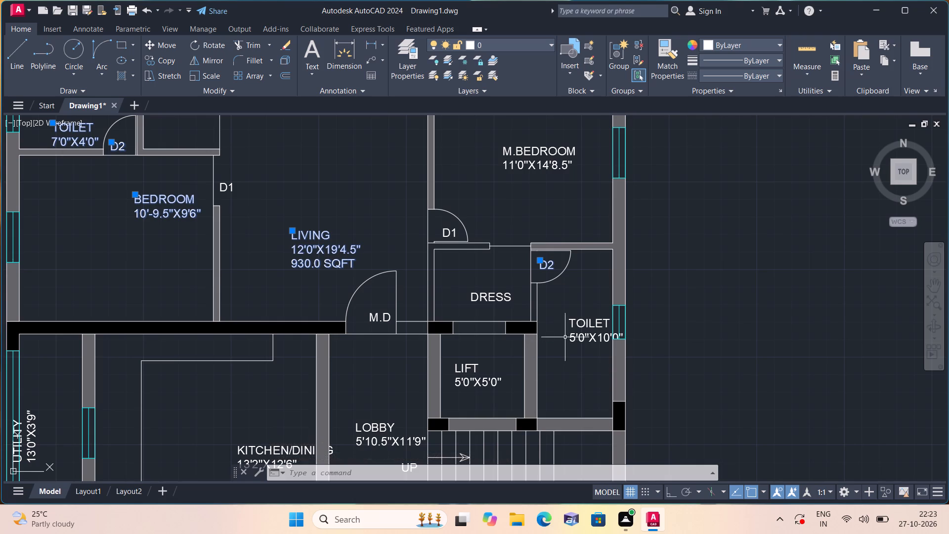
click(580, 323)
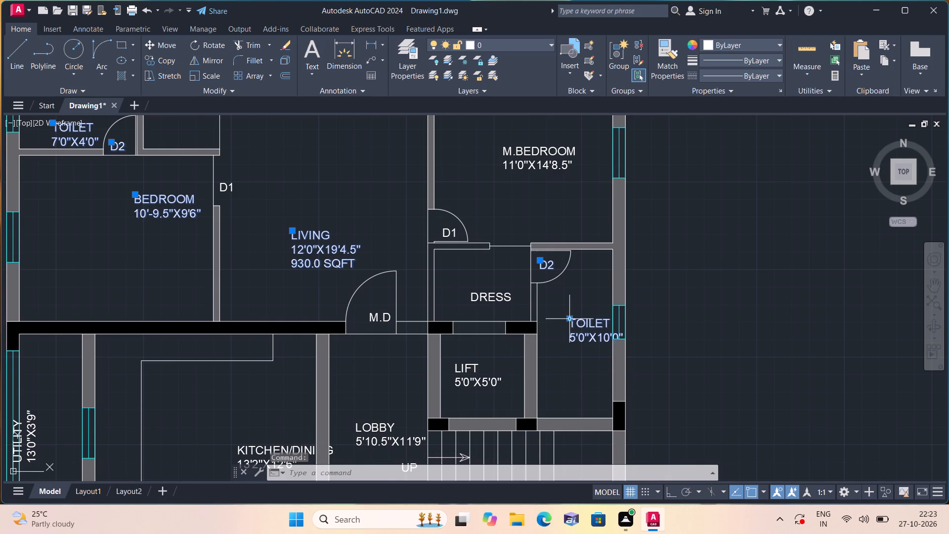
click(567, 316)
scroll(551, 324, up, 1)
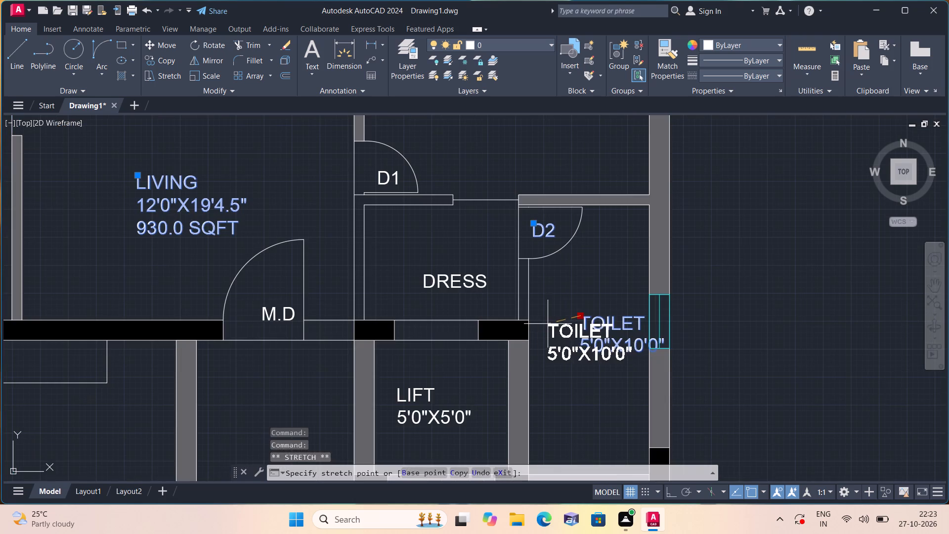
click(546, 322)
Change the M.D tag at the north unit's main door to read MD.
middle_drag(540, 328, 506, 262)
scroll(517, 285, down, 2)
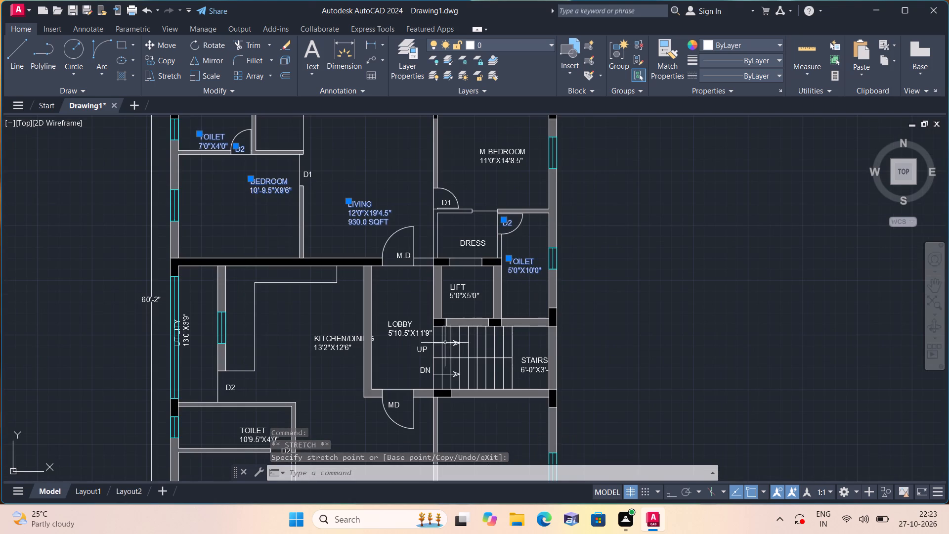
scroll(413, 324, up, 1)
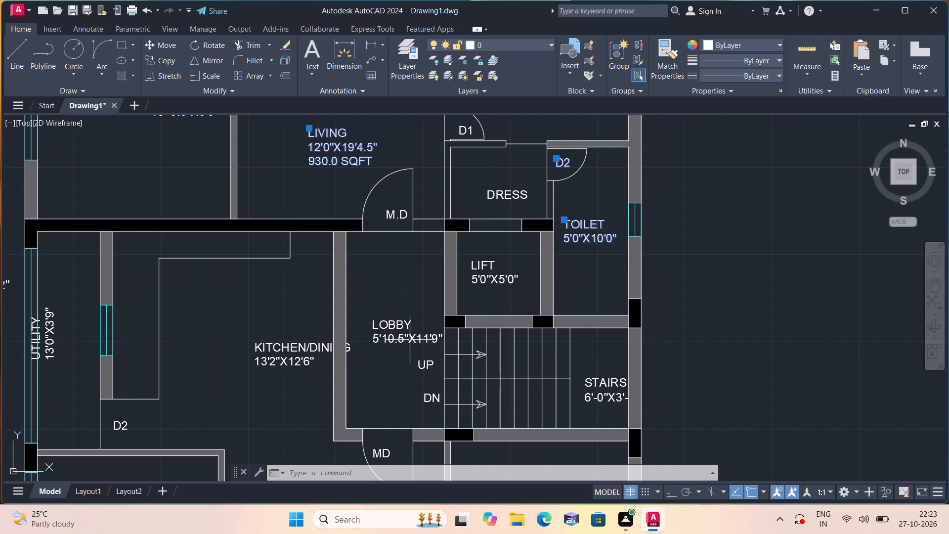
middle_drag(415, 345, 408, 304)
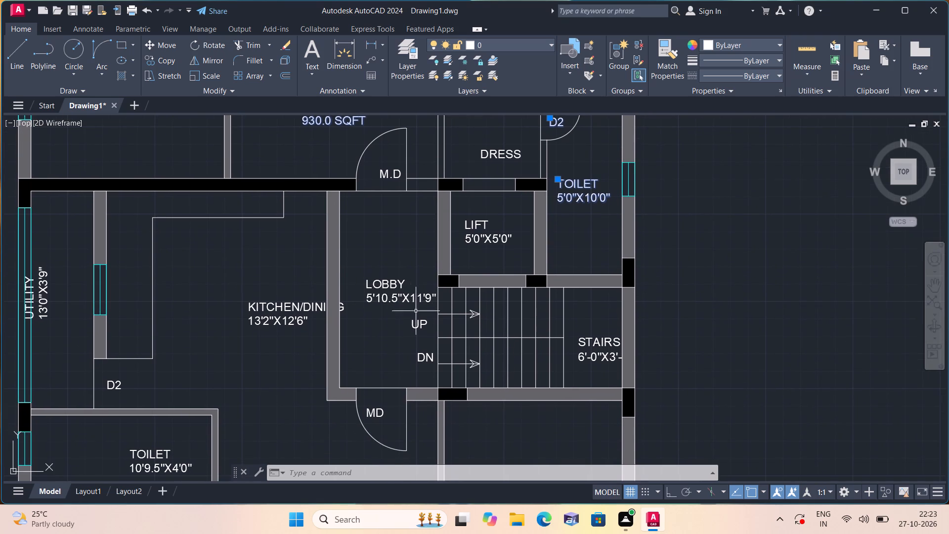
middle_drag(264, 330, 271, 329)
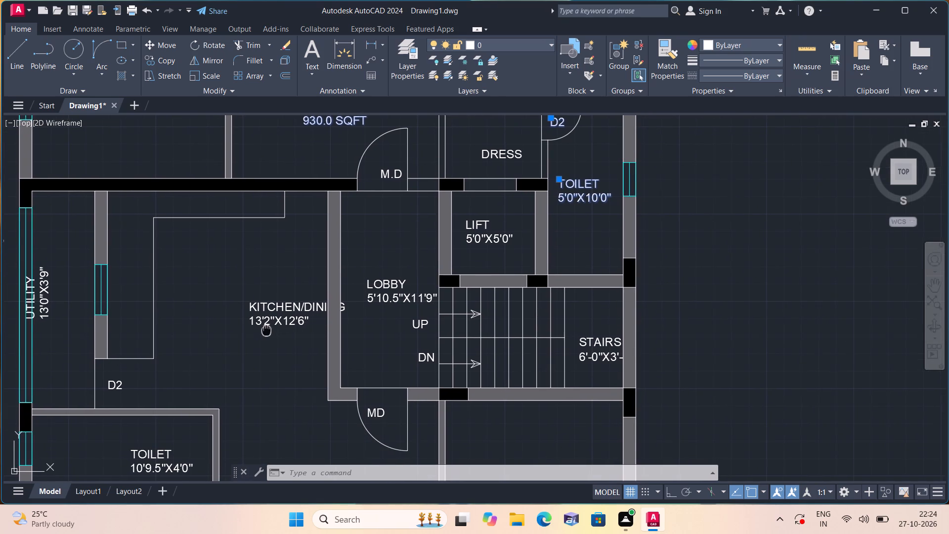
middle_drag(271, 329, 317, 321)
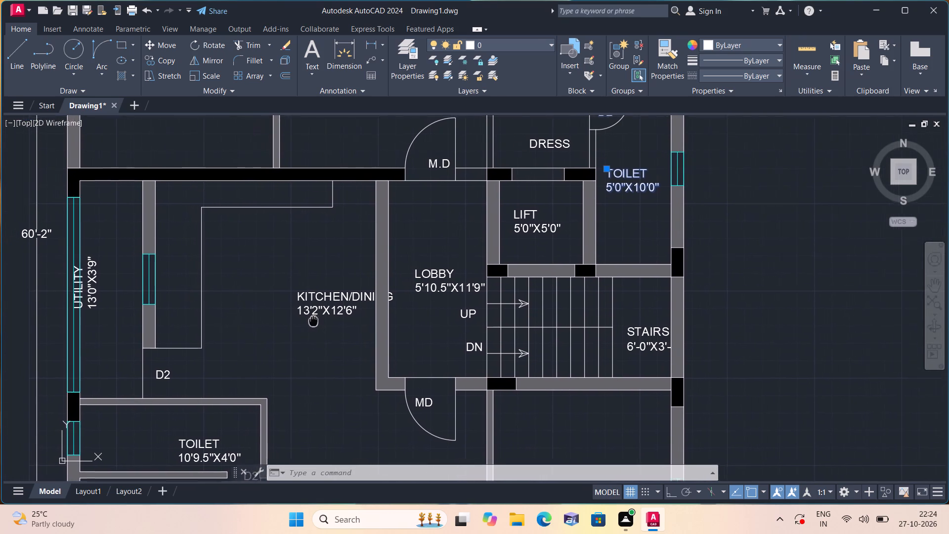
middle_drag(317, 321, 330, 322)
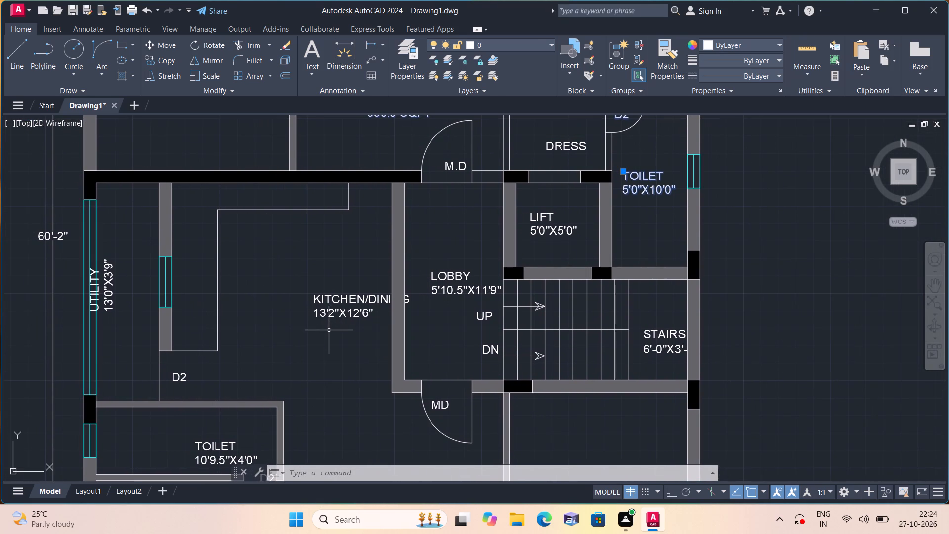
key(Escape)
click(453, 170)
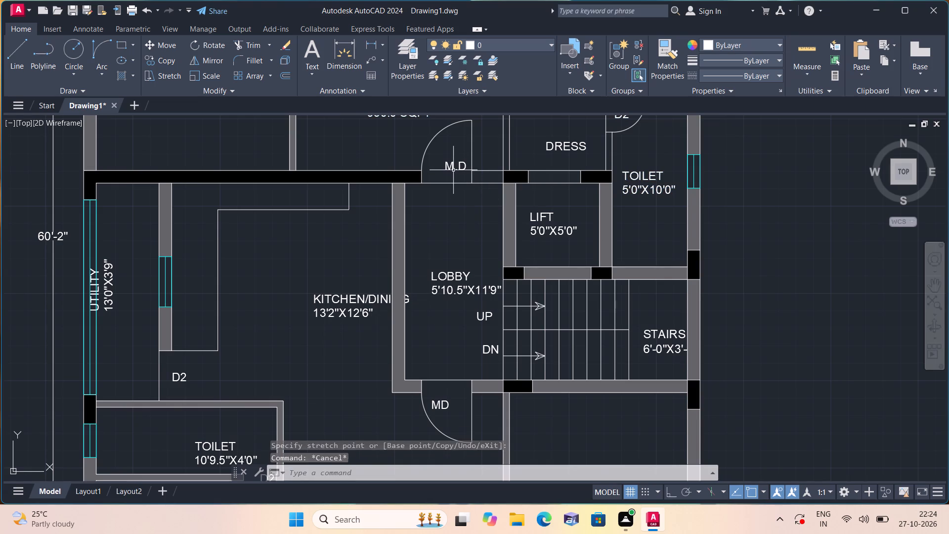
right_click(453, 170)
click(471, 205)
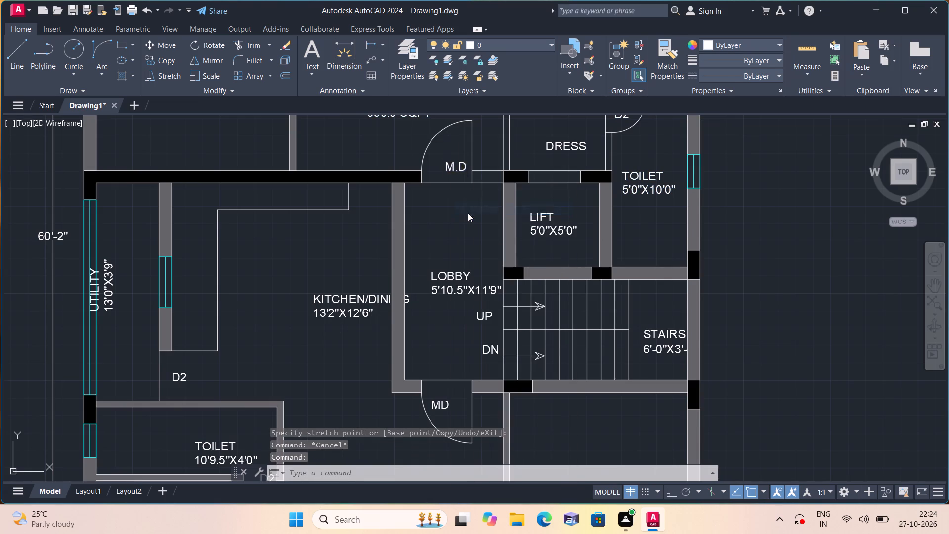
scroll(465, 212, up, 2)
middle_drag(454, 180, 460, 210)
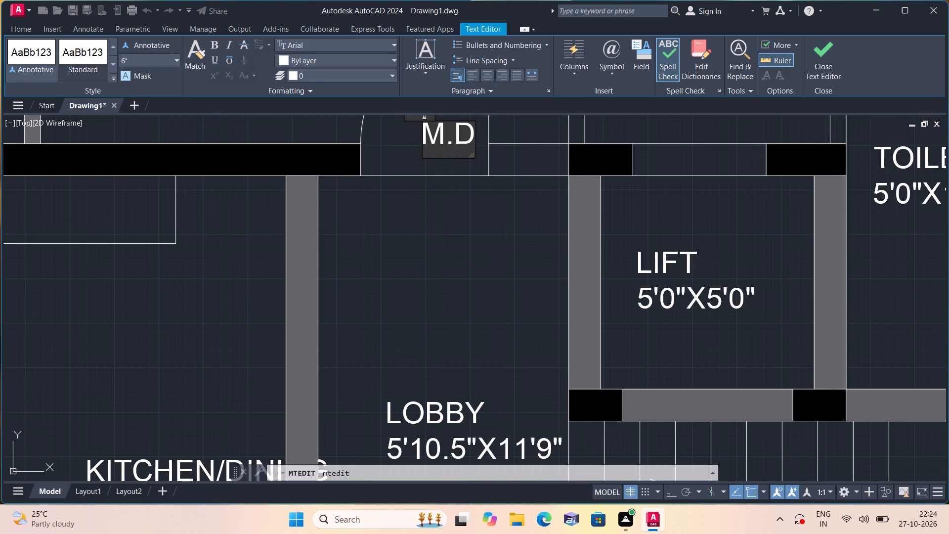
click(454, 144)
key(BackSpace)
drag(473, 227, 473, 222)
scroll(439, 204, down, 1)
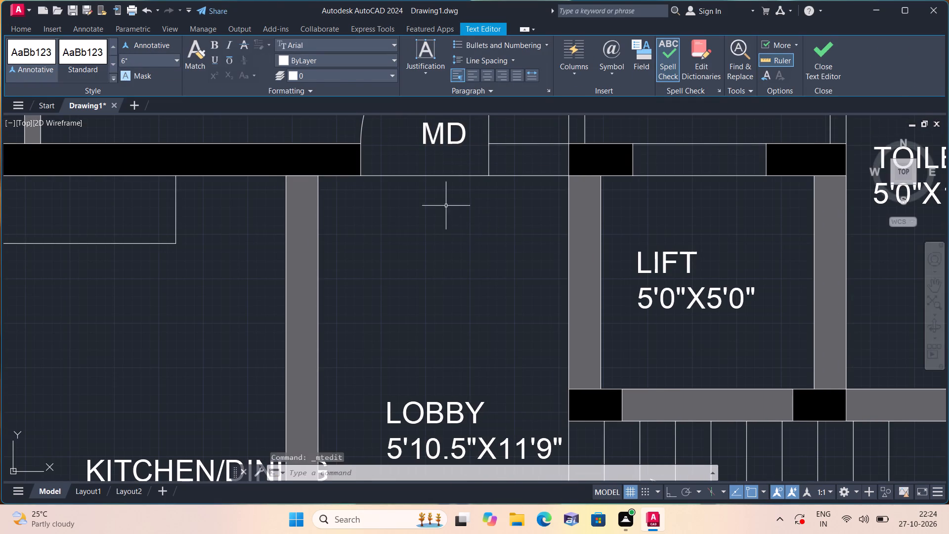
Move the LOBBY 5'10.5"X11'9" label up within the lobby, clear of the stair edge and the UP text.
scroll(440, 213, down, 1)
click(442, 292)
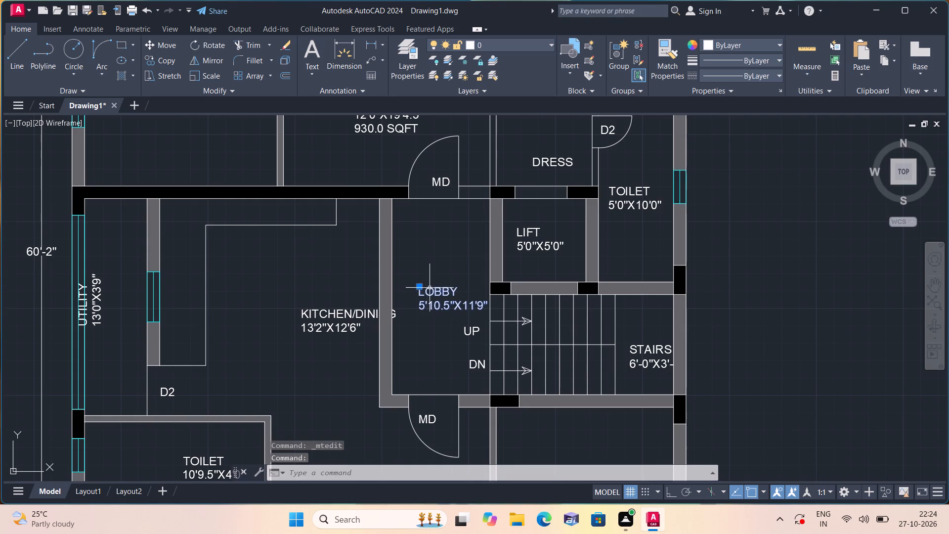
click(418, 287)
click(406, 256)
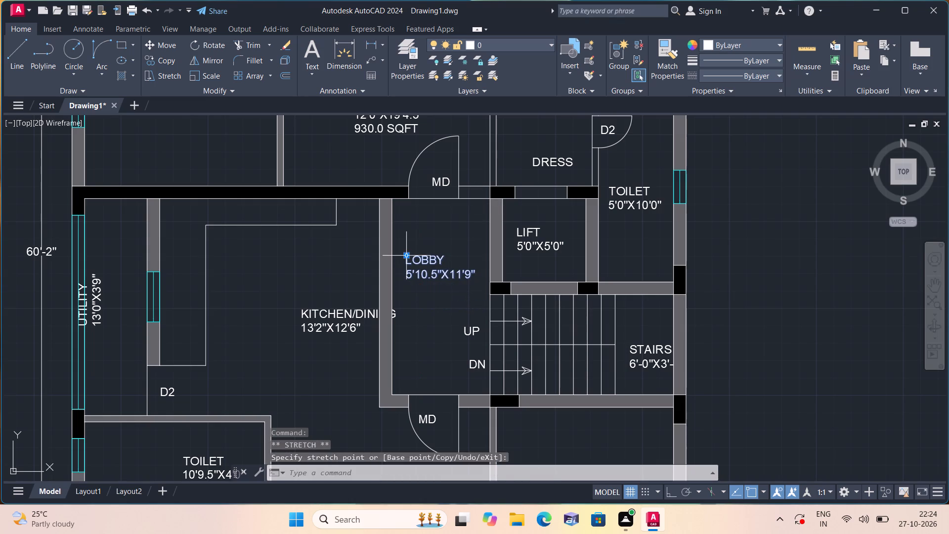
key(Escape)
Turn on orthogonal mode and rotate the STAIRS 6'-0"X3'-0" label 90 degrees so it reads vertically.
click(643, 359)
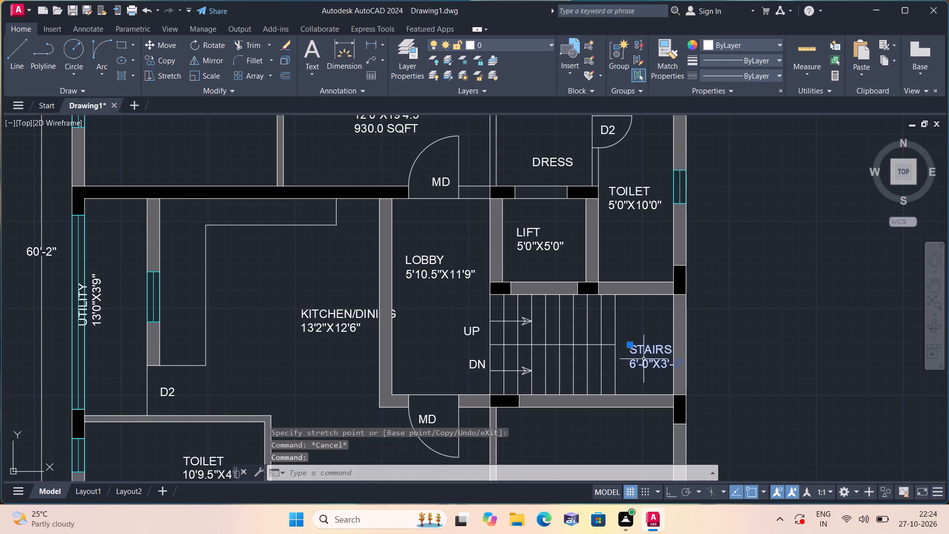
key(F8)
click(209, 43)
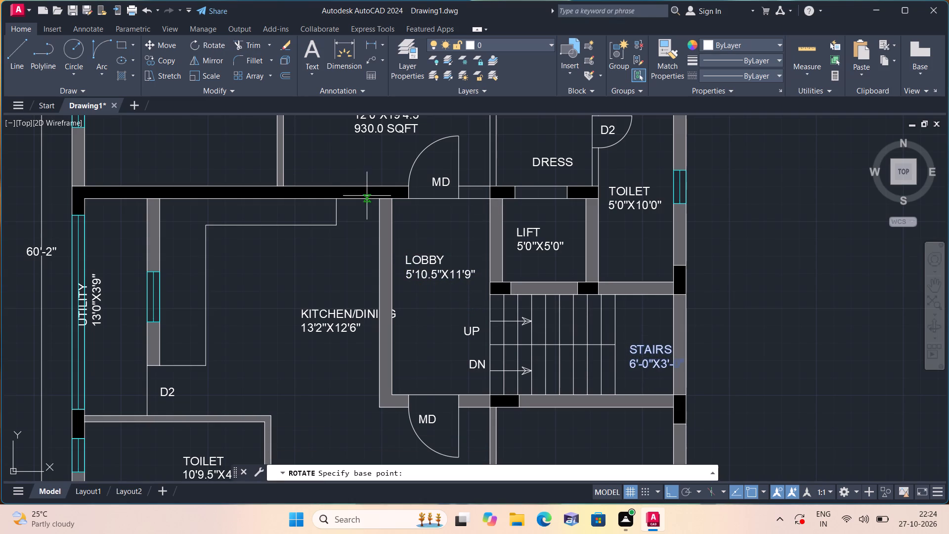
click(643, 359)
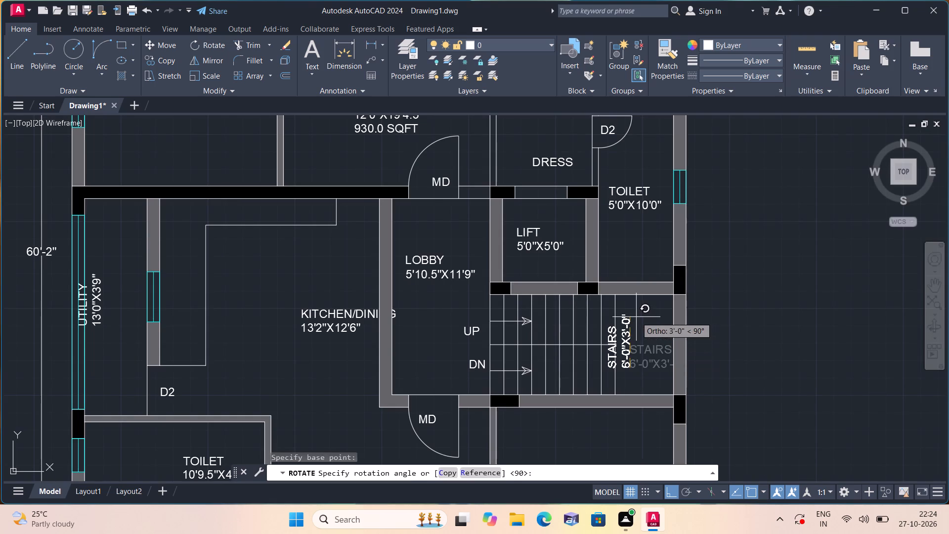
click(636, 316)
Move the vertical STAIRS label horizontally off the treads and into the landing.
click(613, 352)
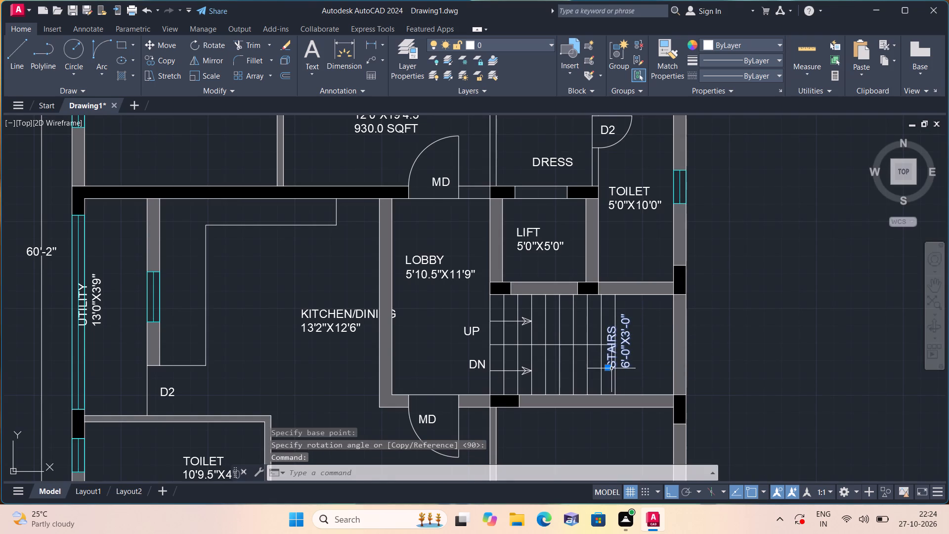
click(608, 365)
click(638, 368)
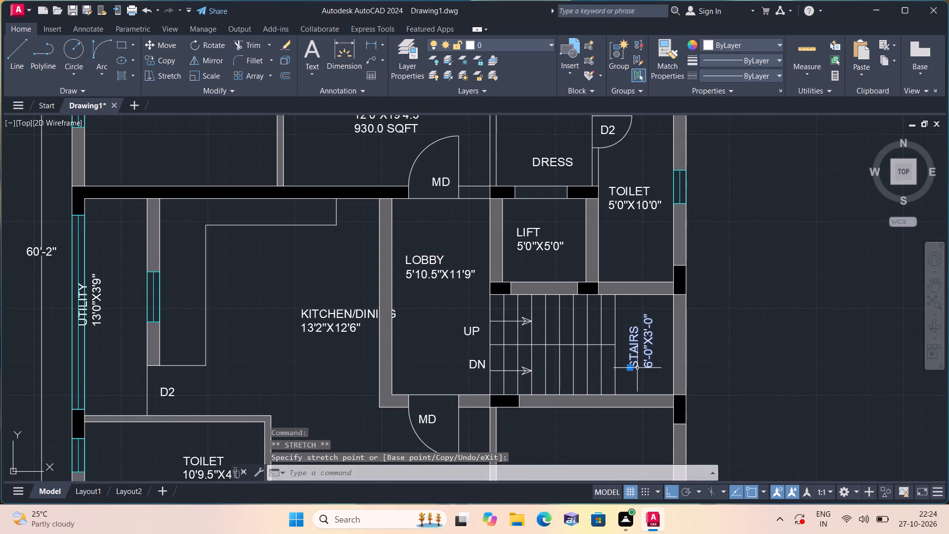
key(Escape)
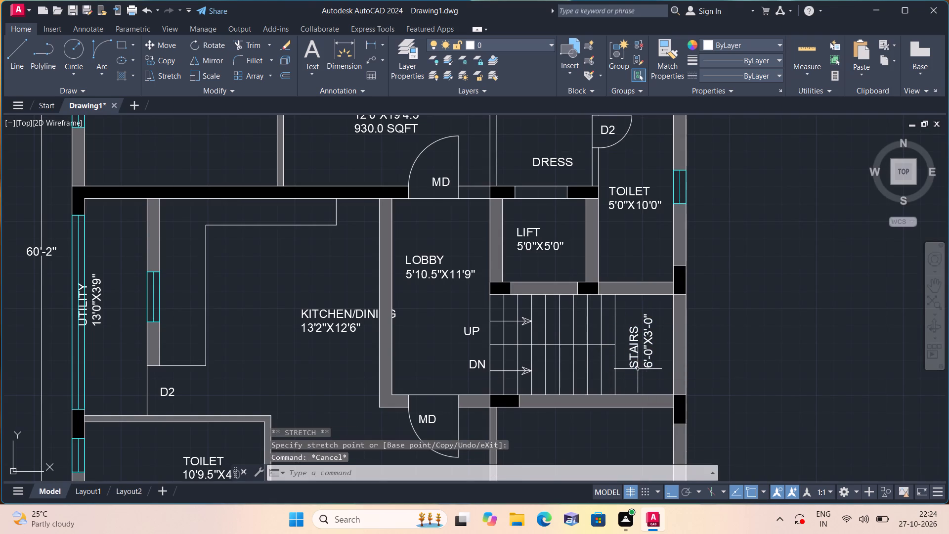
Move the KITCHEN/DINING 13'2"X12'6" label horizontally into its room, clear of the lobby wall.
scroll(628, 373, down, 1)
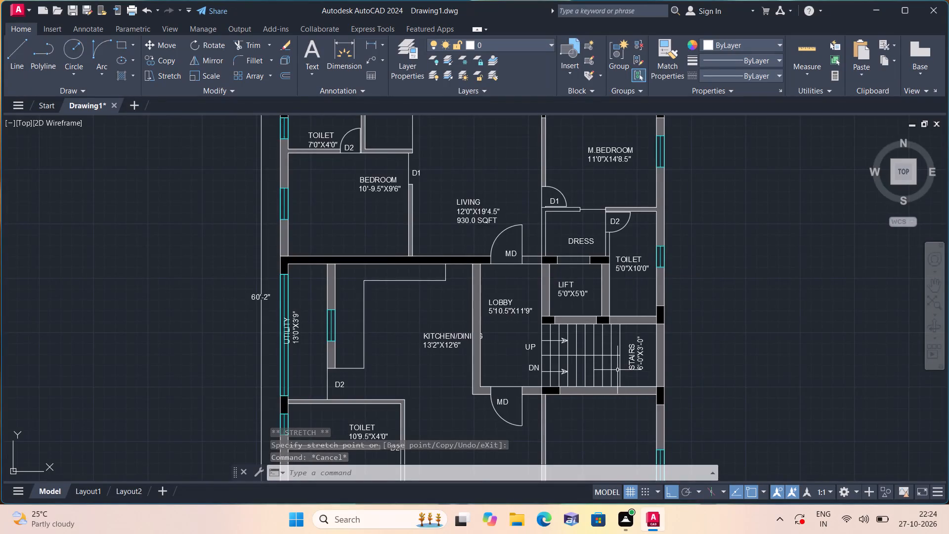
scroll(617, 369, down, 1)
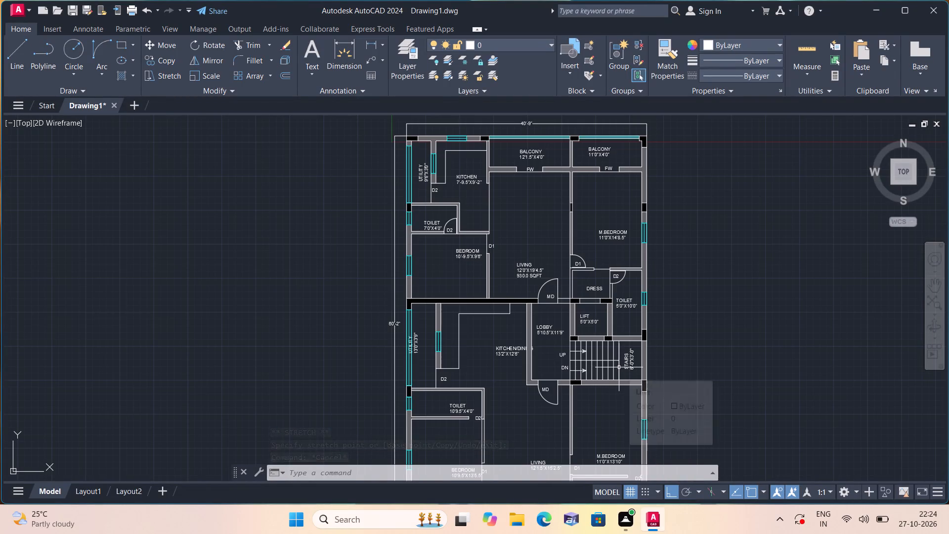
scroll(609, 367, up, 3)
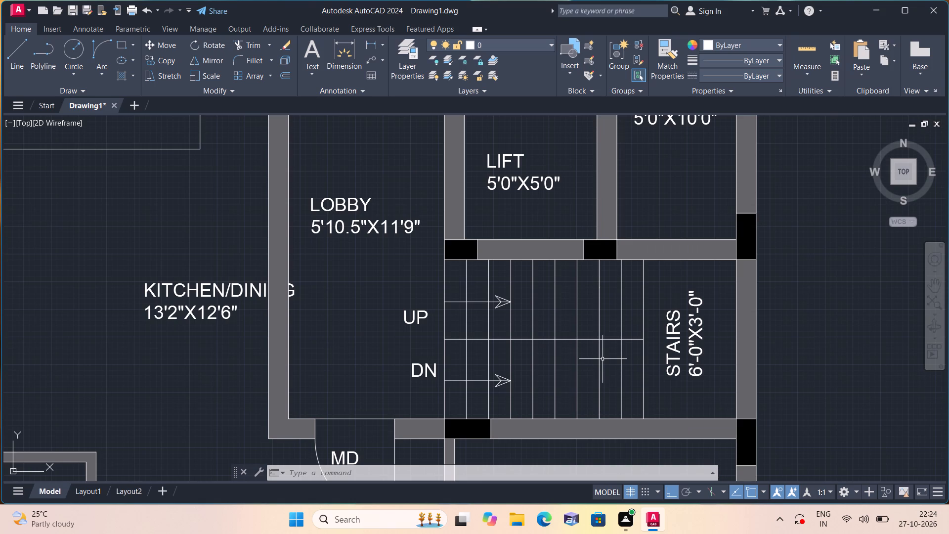
scroll(593, 358, down, 1)
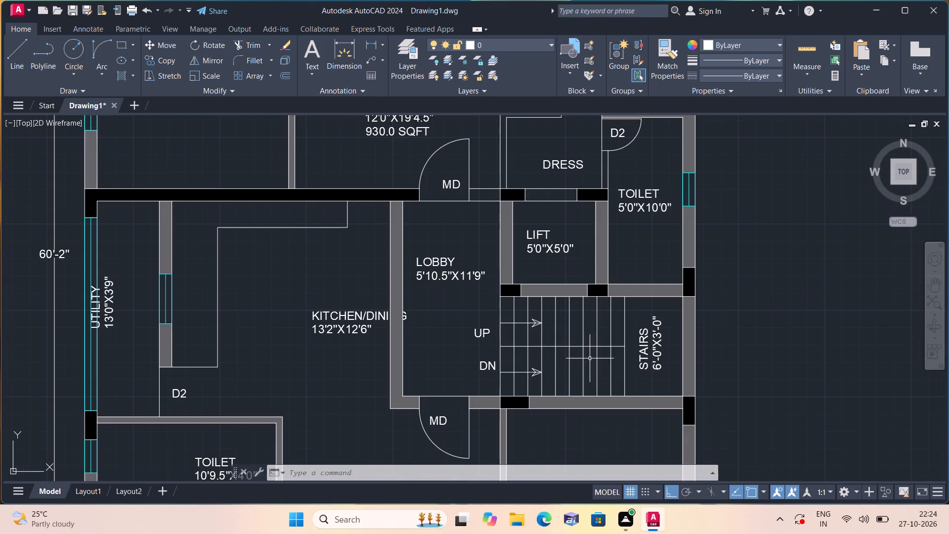
scroll(457, 337, down, 1)
middle_drag(457, 337, 529, 304)
scroll(438, 261, up, 2)
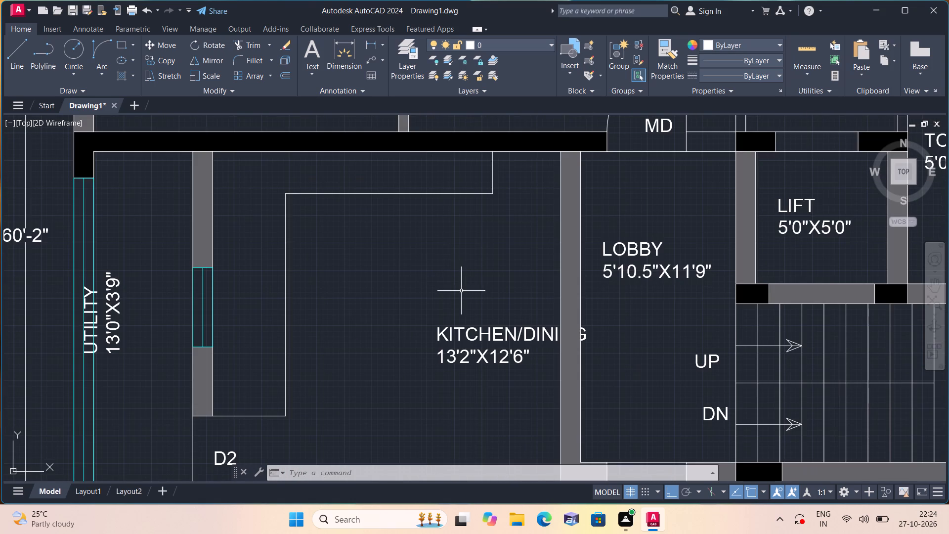
middle_drag(461, 291, 462, 234)
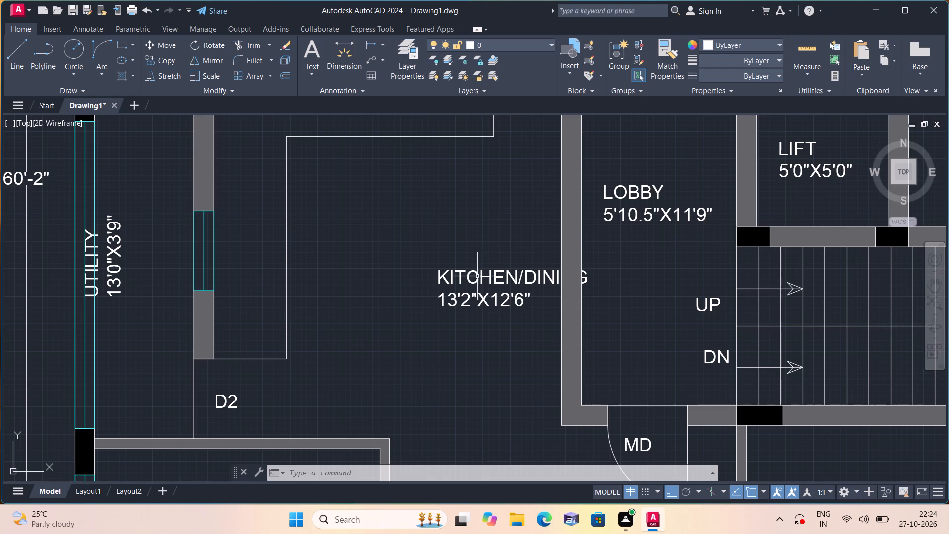
click(471, 281)
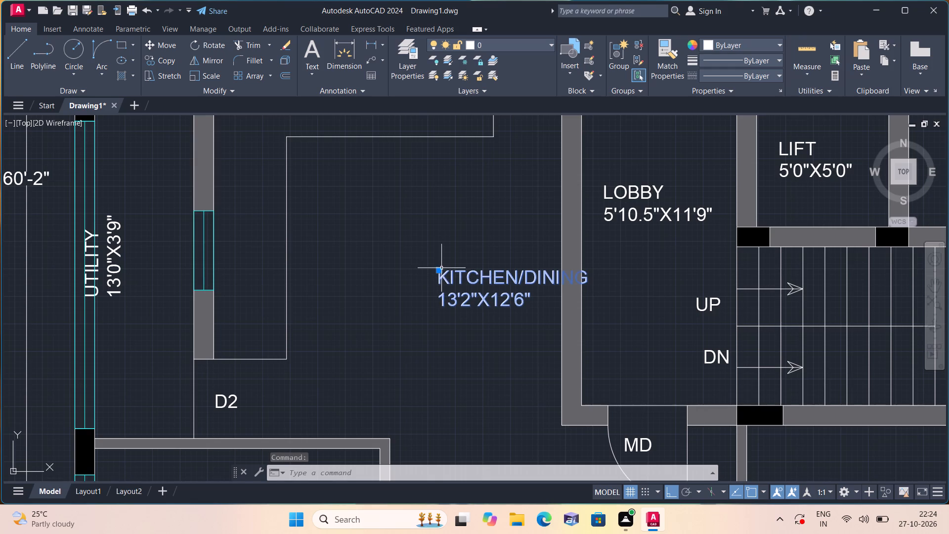
click(438, 269)
click(367, 259)
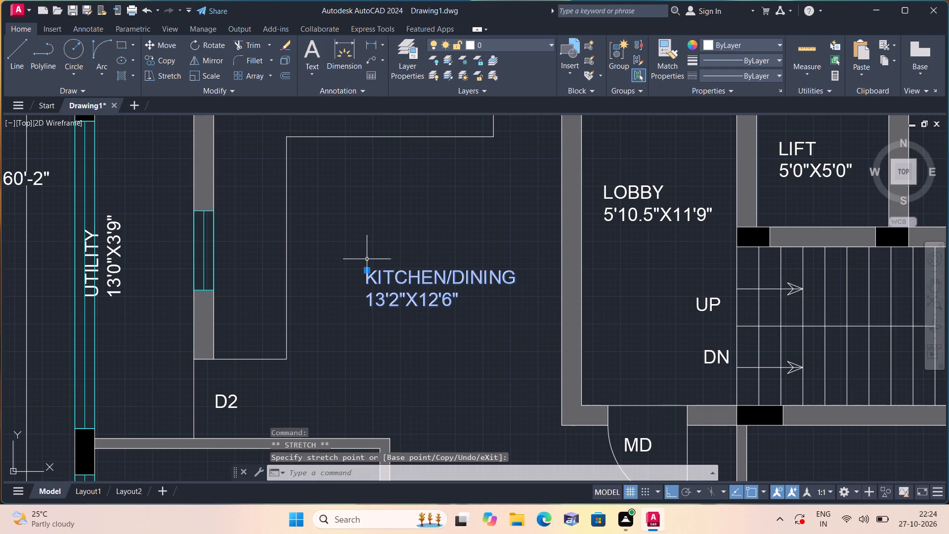
Move the vertical UTILITY 13'0"X3'9" label horizontally off the outer window and into the utility room.
middle_drag(363, 262, 403, 222)
scroll(403, 222, down, 1)
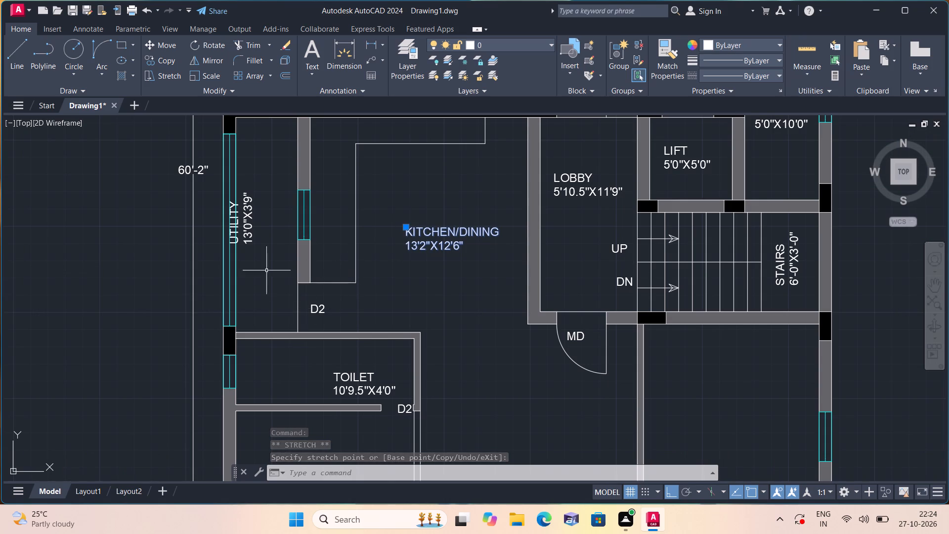
scroll(250, 245, up, 1)
click(247, 232)
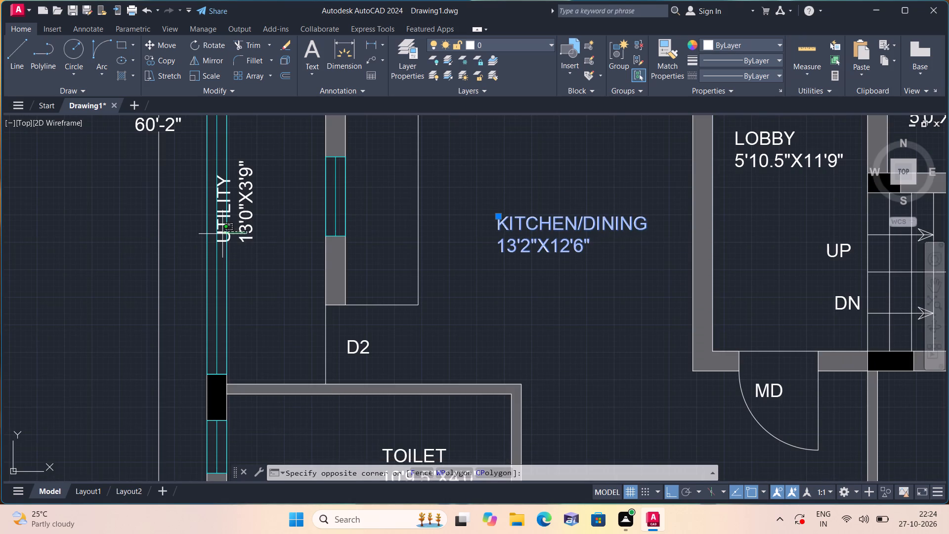
click(236, 229)
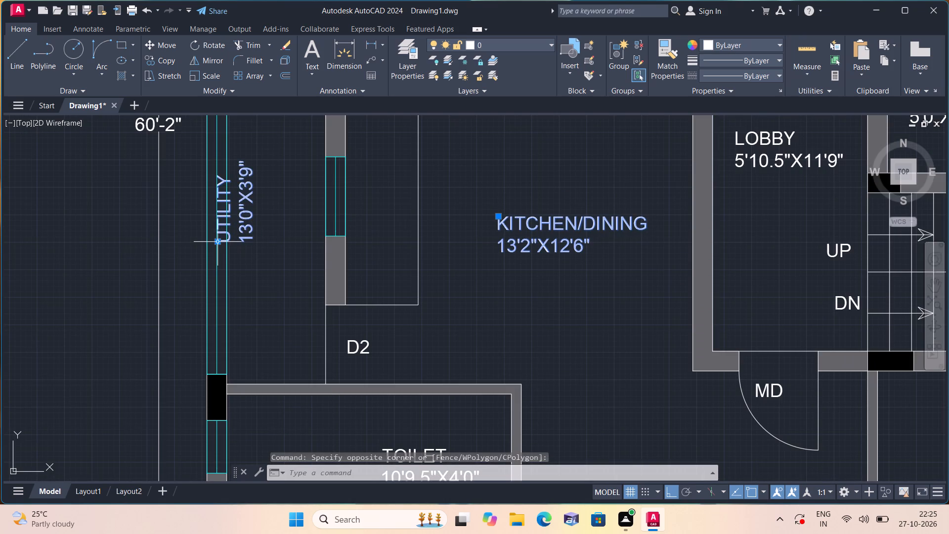
click(216, 241)
click(243, 245)
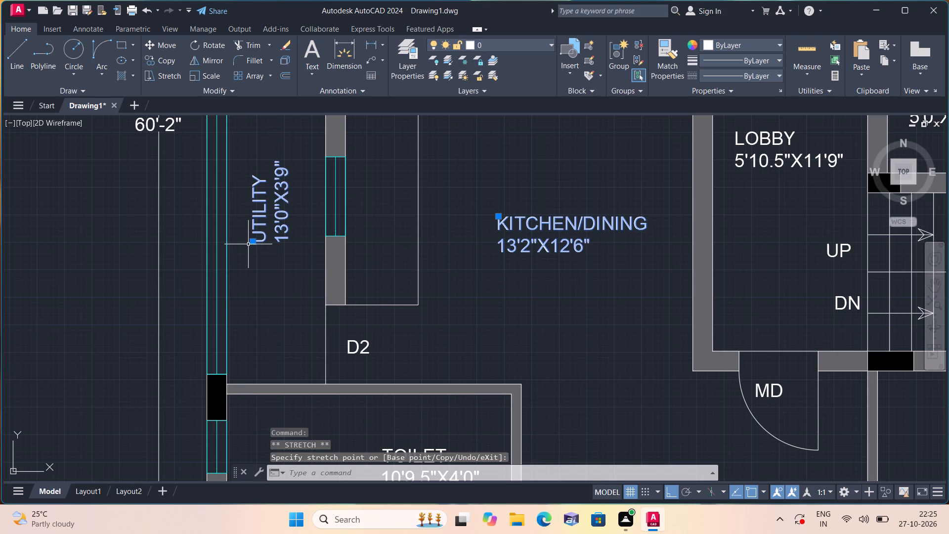
Move the TOILET 10'9.5"X4'0" label horizontally away from the door end, towards the middle of its room.
middle_drag(257, 253, 258, 252)
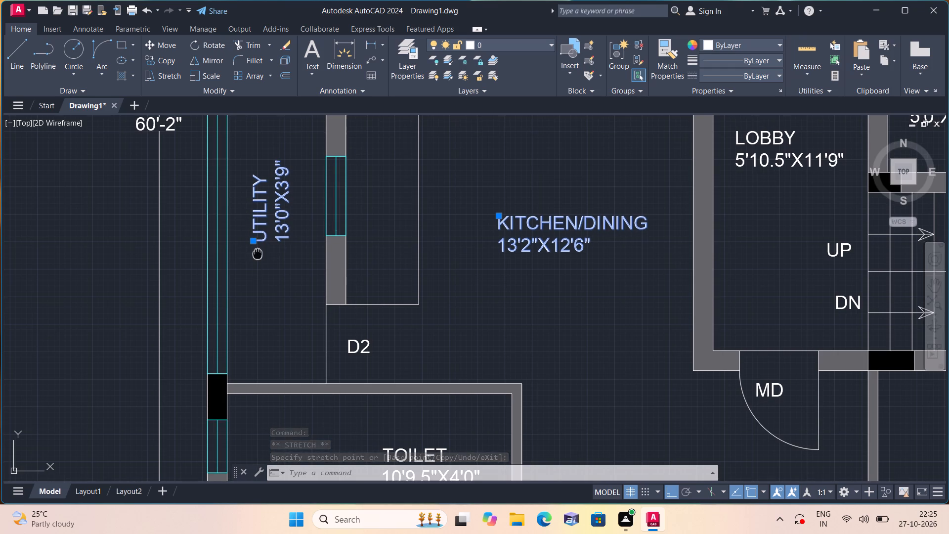
middle_drag(258, 252, 258, 190)
scroll(258, 211, down, 1)
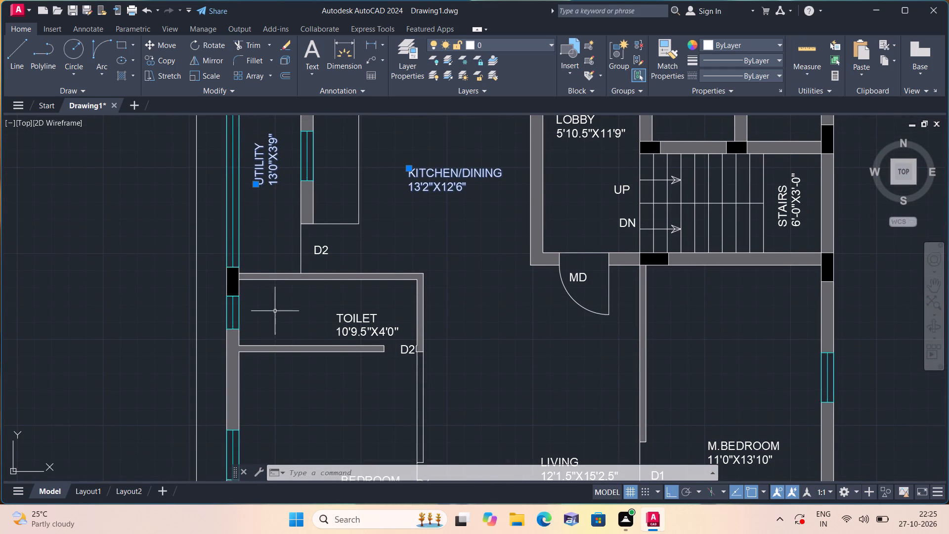
middle_drag(285, 322, 287, 280)
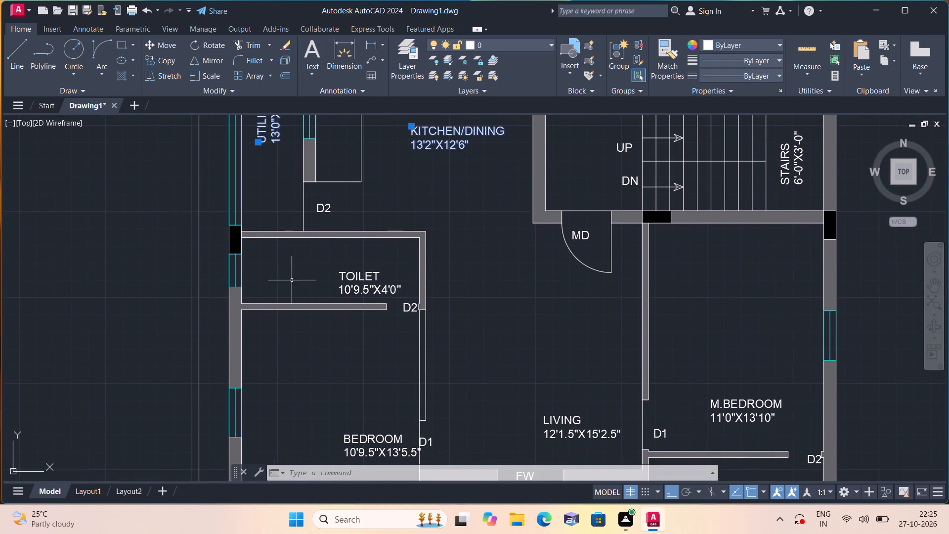
click(356, 279)
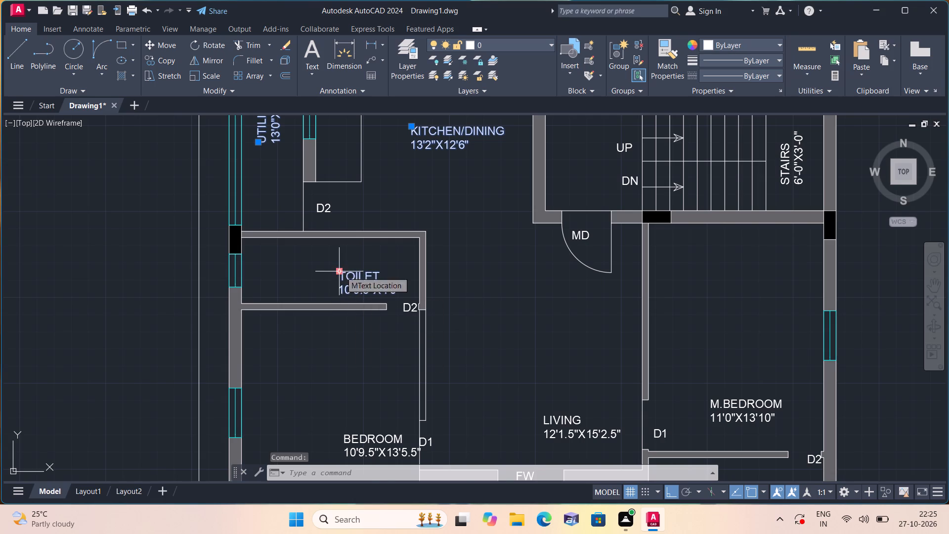
click(341, 271)
click(304, 274)
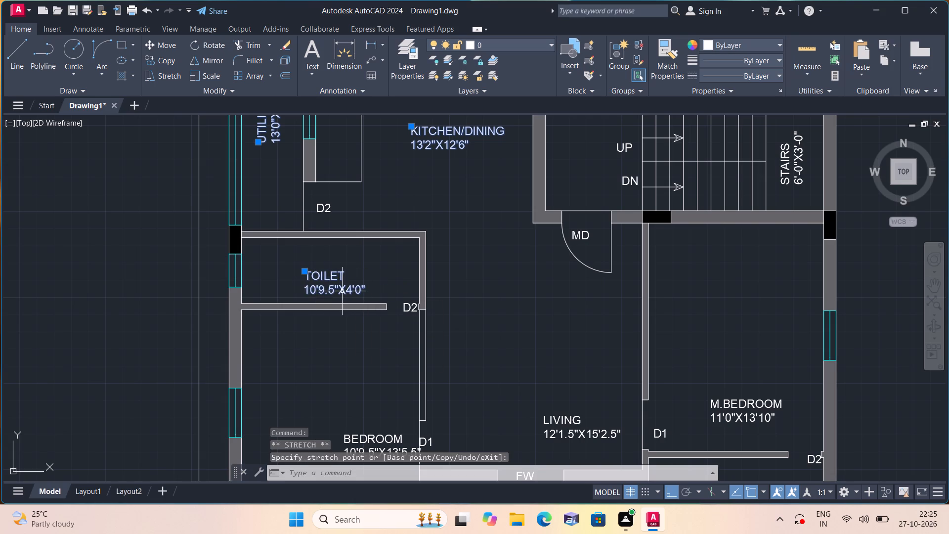
Shift the D2 tag of the toilet beside the bedroom horizontally off the wall, centring it in the door opening.
scroll(343, 291, up, 1)
click(443, 316)
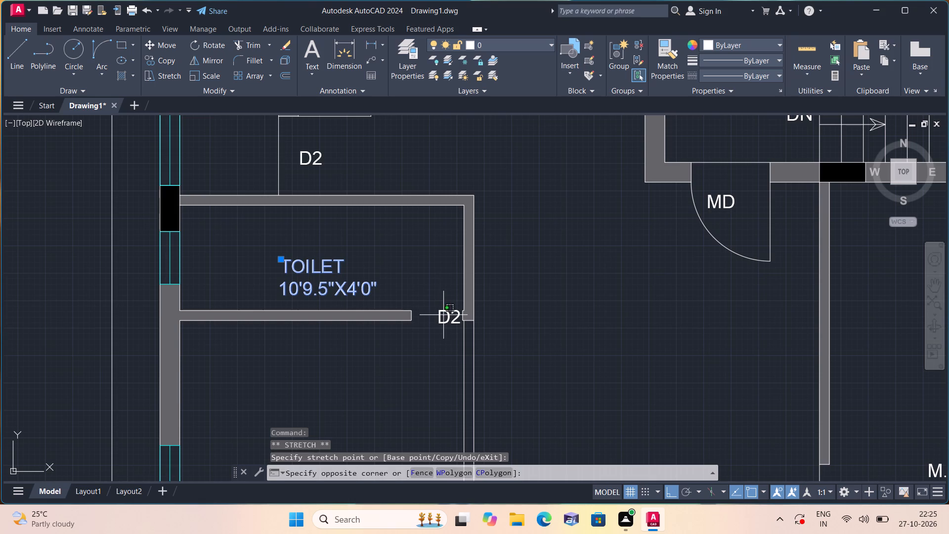
click(441, 309)
click(440, 309)
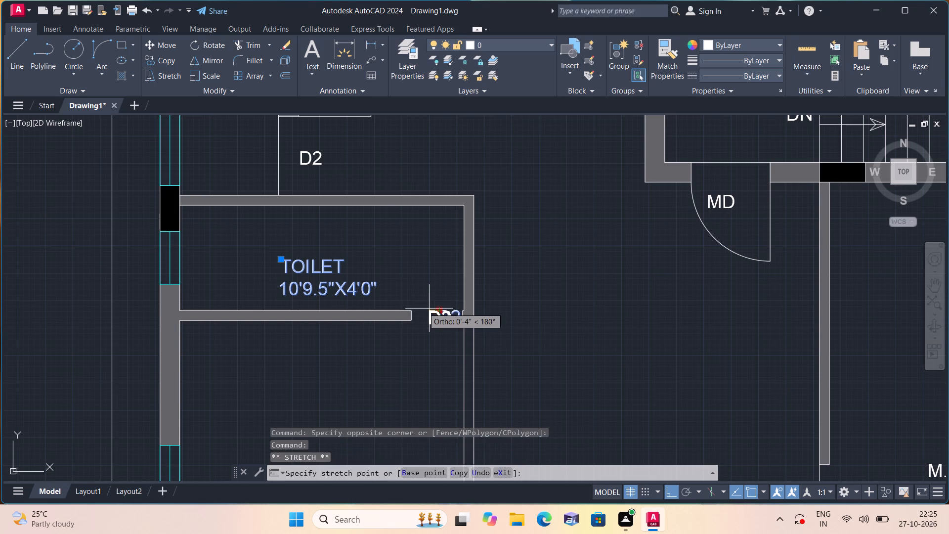
click(423, 307)
Move the BEDROOM 10'9.5"X13'5.5" label, with orthogonal mode turned off, to the room's lower part, clear of the wall and D1 tag.
middle_drag(425, 314, 364, 211)
scroll(424, 313, down, 1)
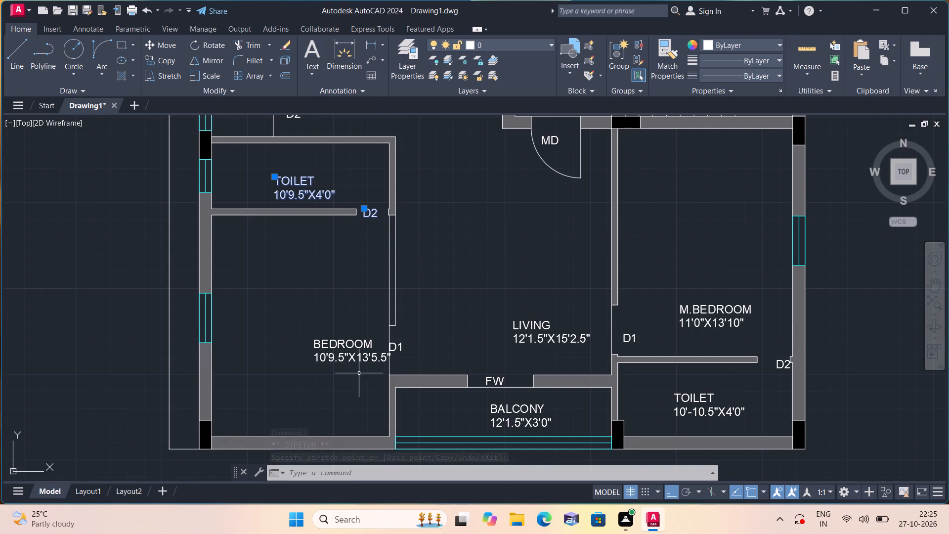
click(343, 352)
click(331, 346)
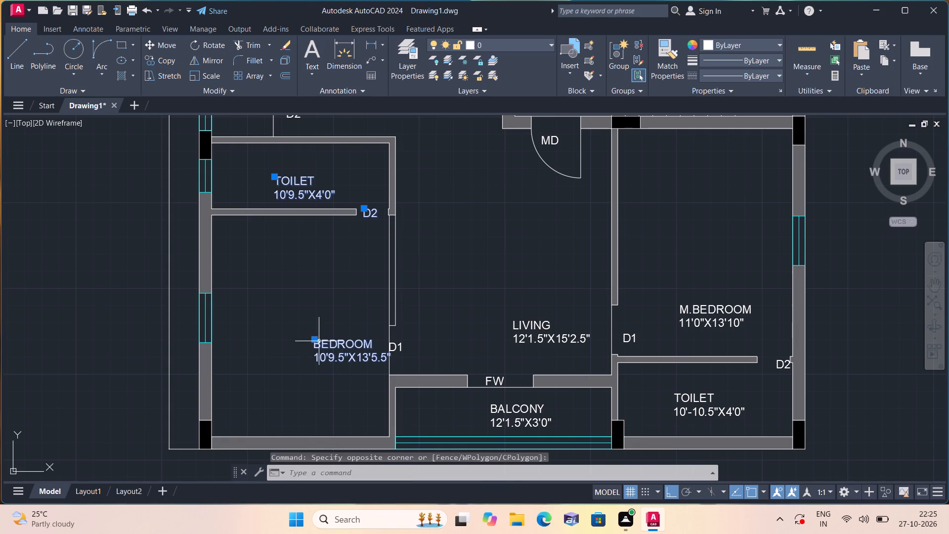
click(313, 339)
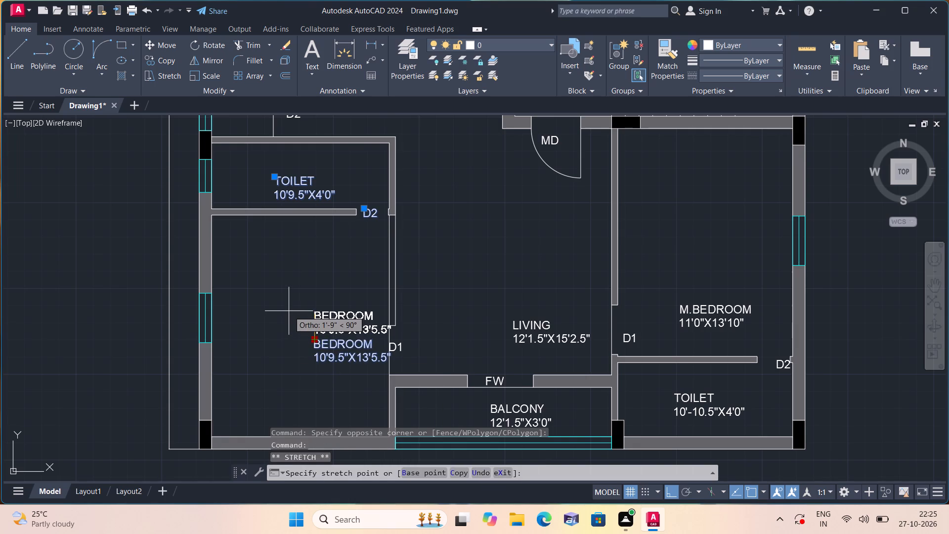
click(288, 311)
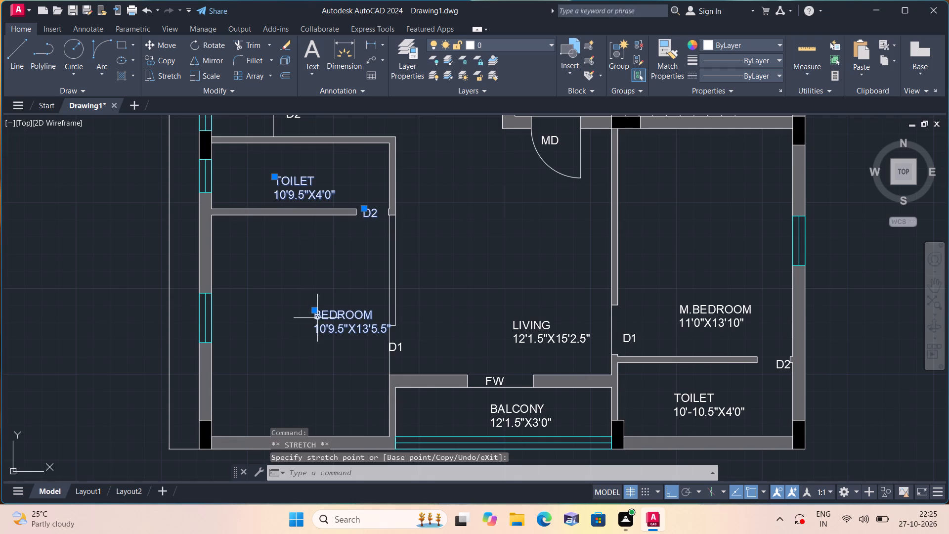
click(315, 309)
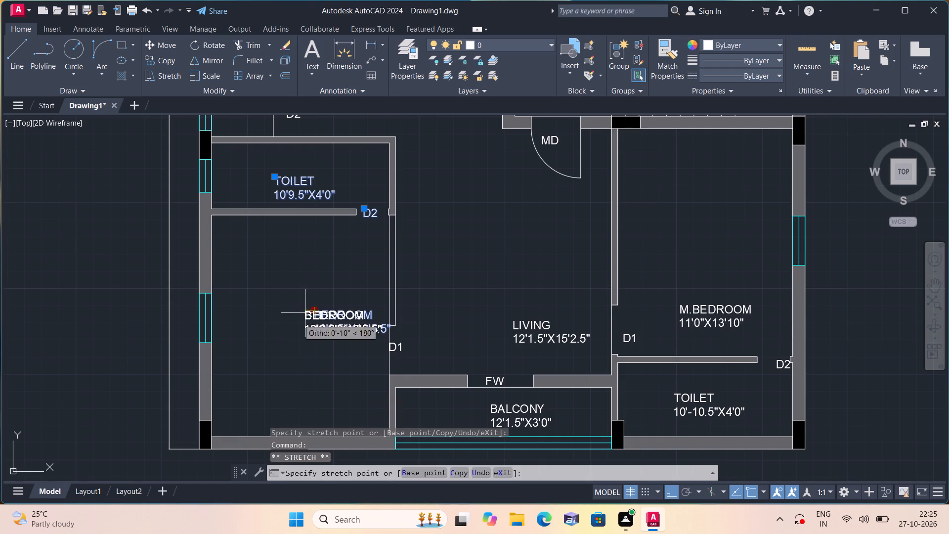
middle_drag(286, 375, 306, 288)
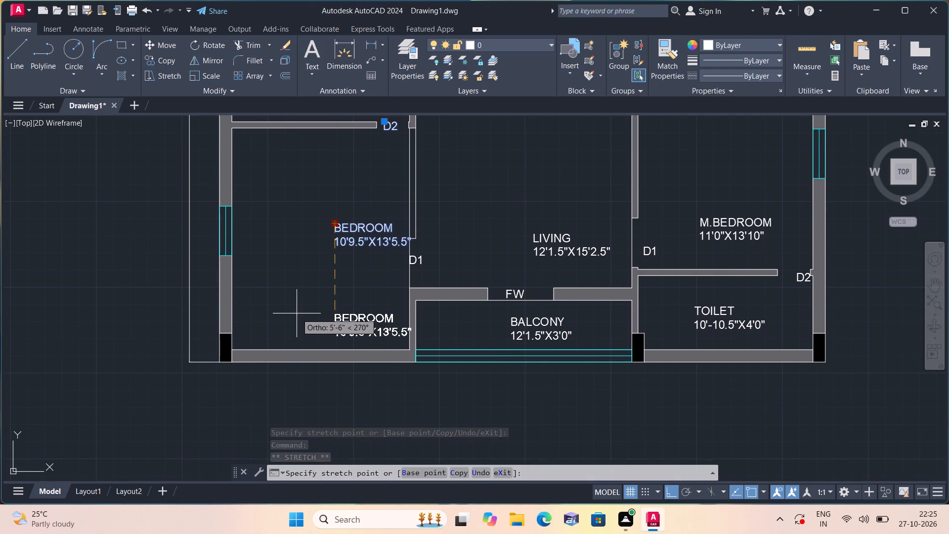
key(F8)
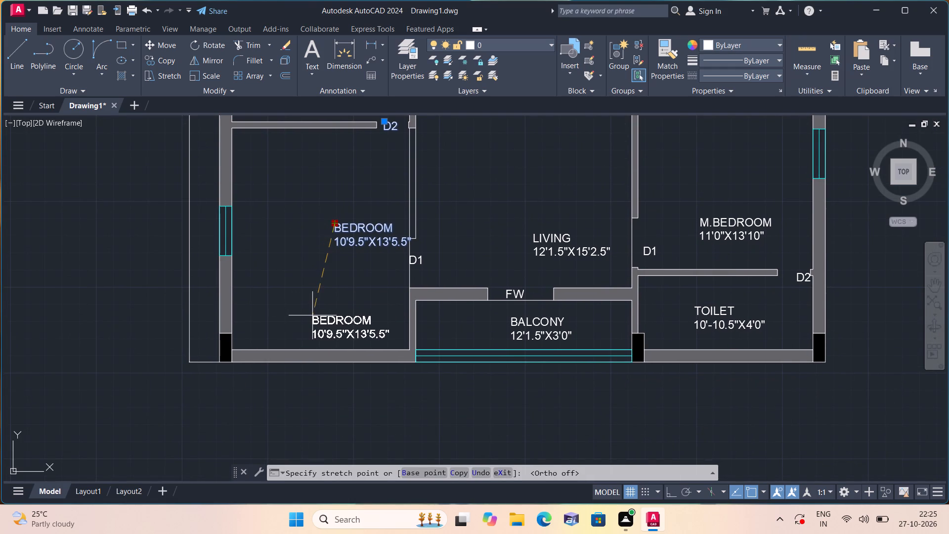
click(324, 315)
Move the bedroom door's D1 tag off the opening line onto the living room side.
scroll(335, 298, down, 1)
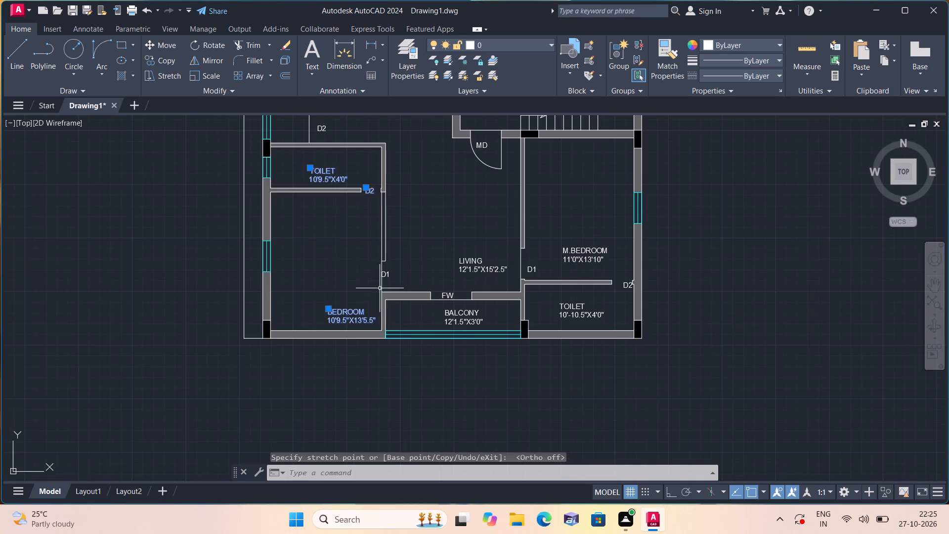
scroll(392, 285, up, 3)
click(366, 251)
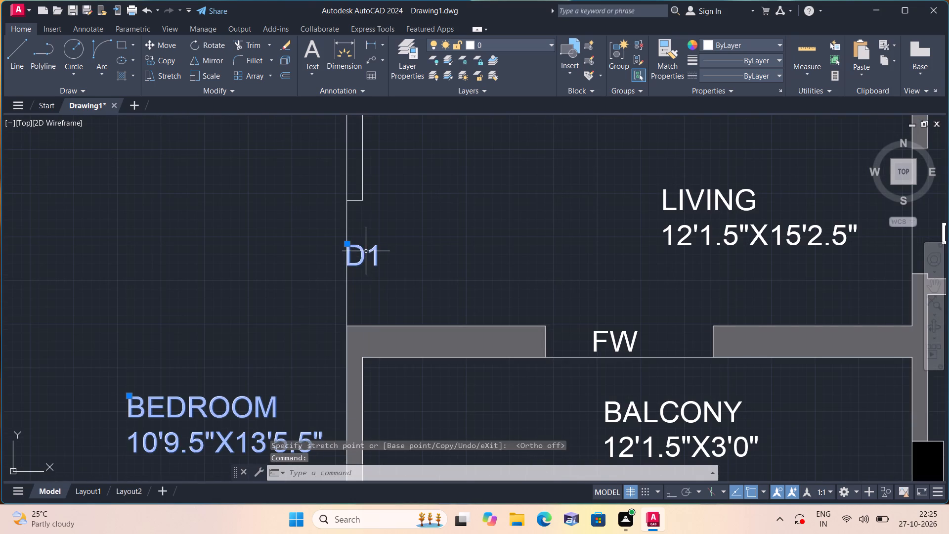
click(347, 245)
click(356, 239)
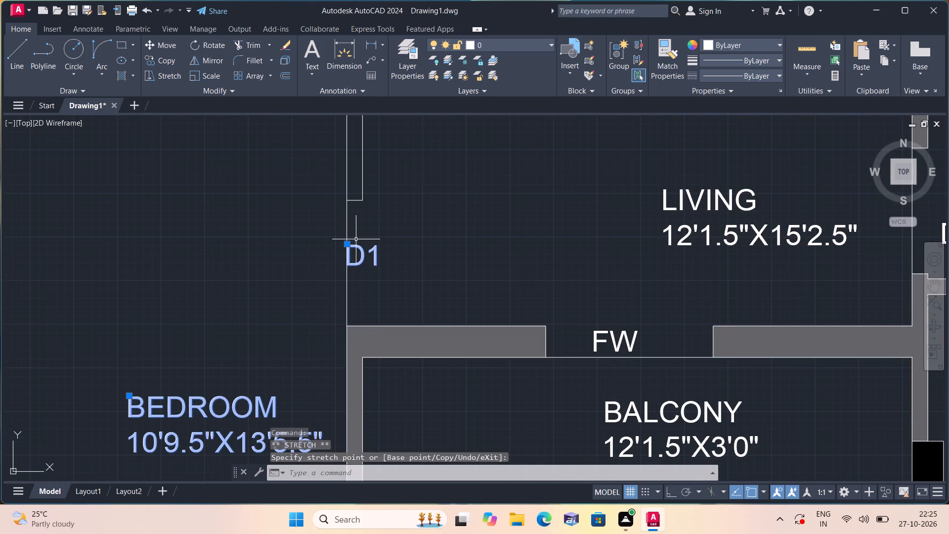
click(347, 245)
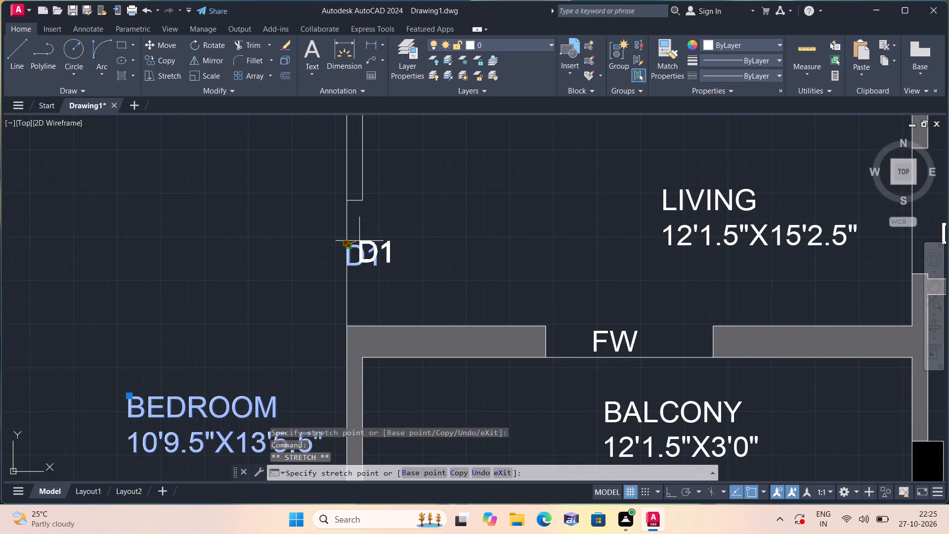
click(359, 241)
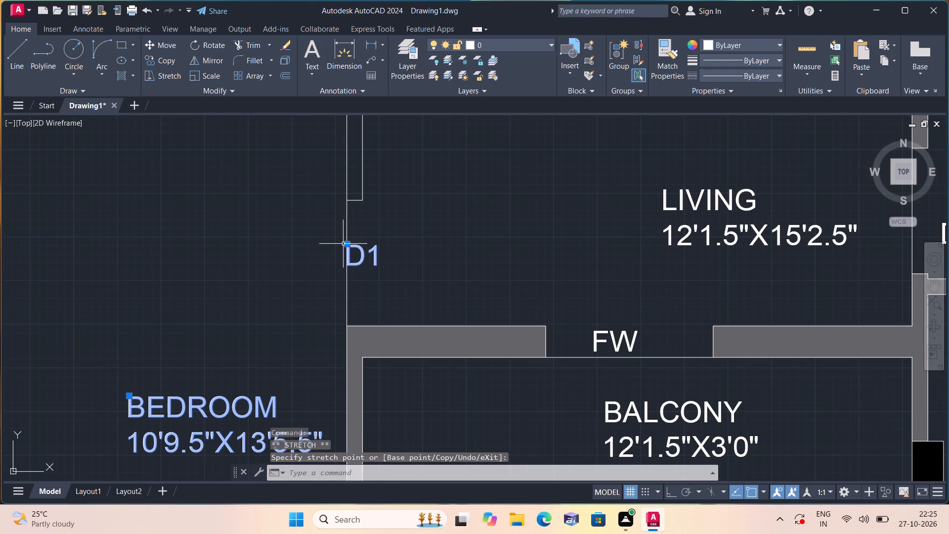
drag(346, 244, 363, 237)
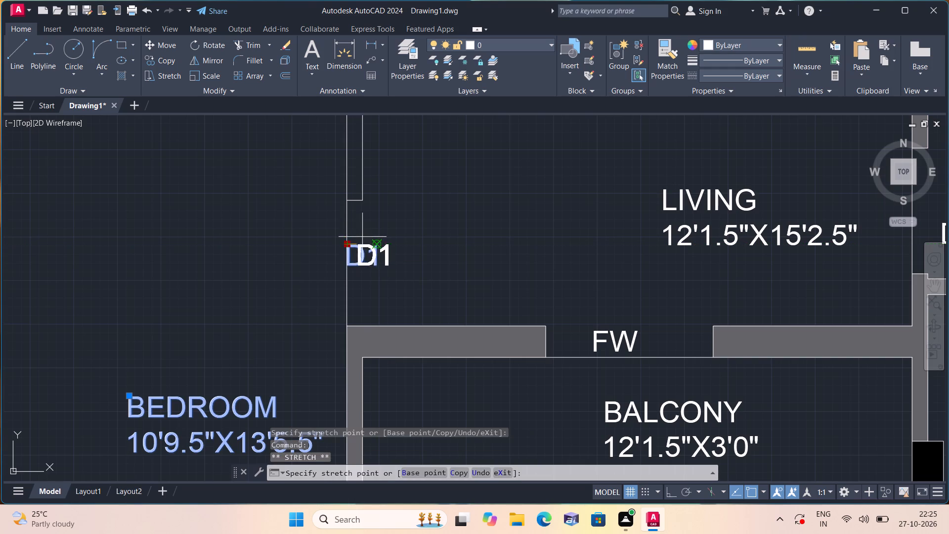
drag(363, 237, 368, 236)
click(366, 240)
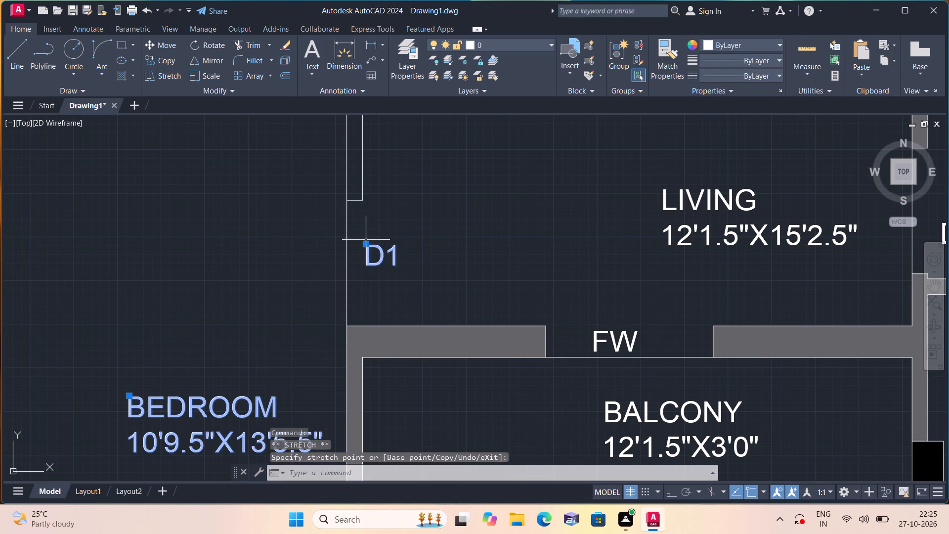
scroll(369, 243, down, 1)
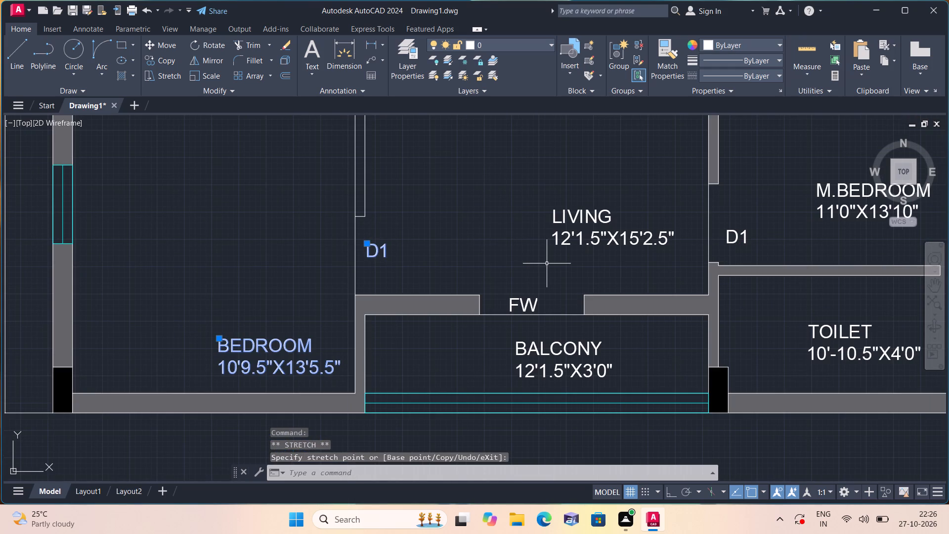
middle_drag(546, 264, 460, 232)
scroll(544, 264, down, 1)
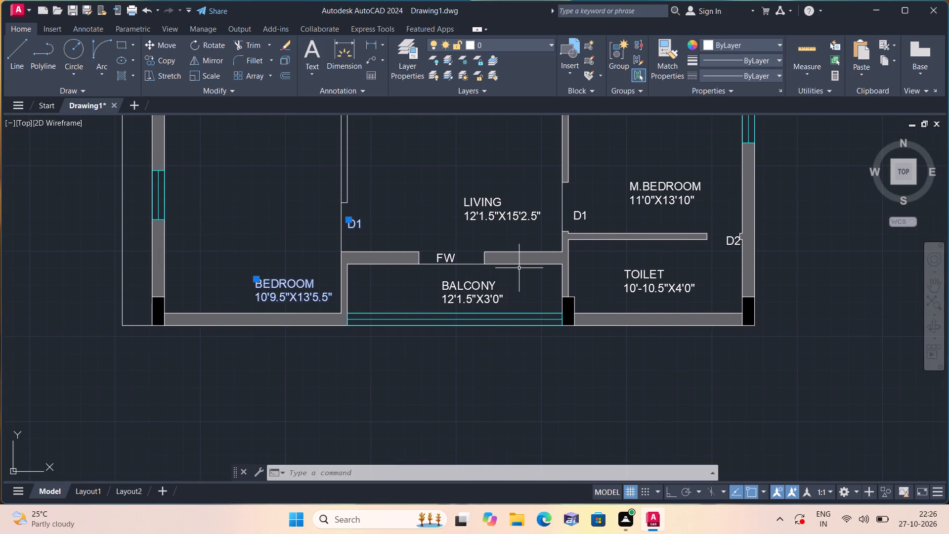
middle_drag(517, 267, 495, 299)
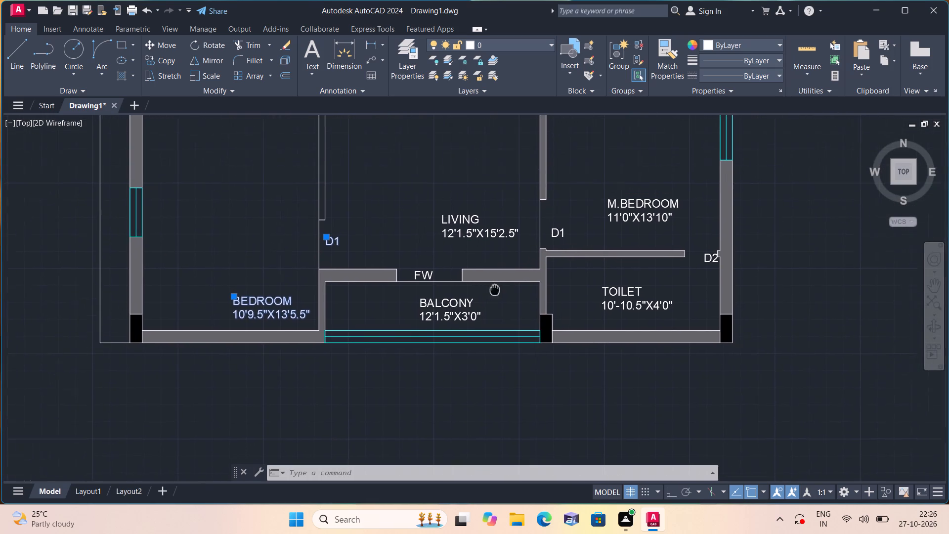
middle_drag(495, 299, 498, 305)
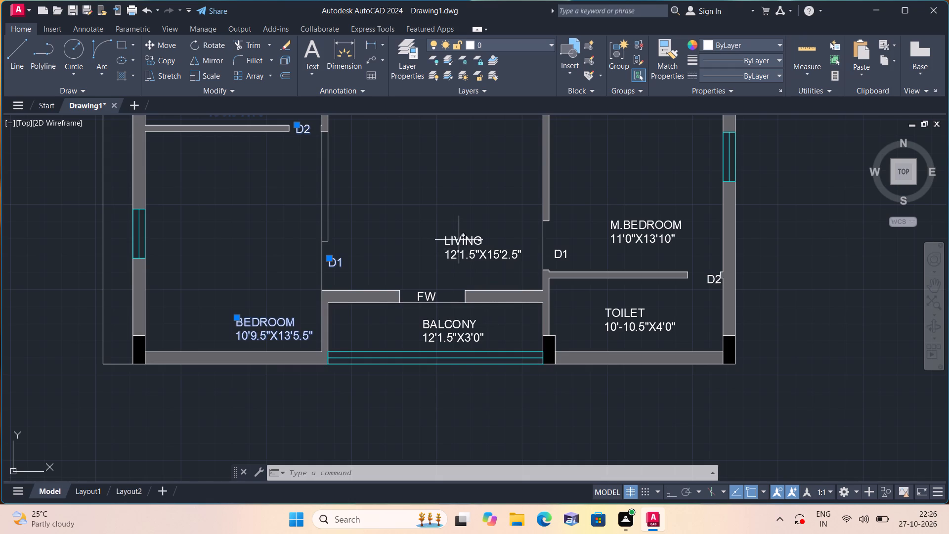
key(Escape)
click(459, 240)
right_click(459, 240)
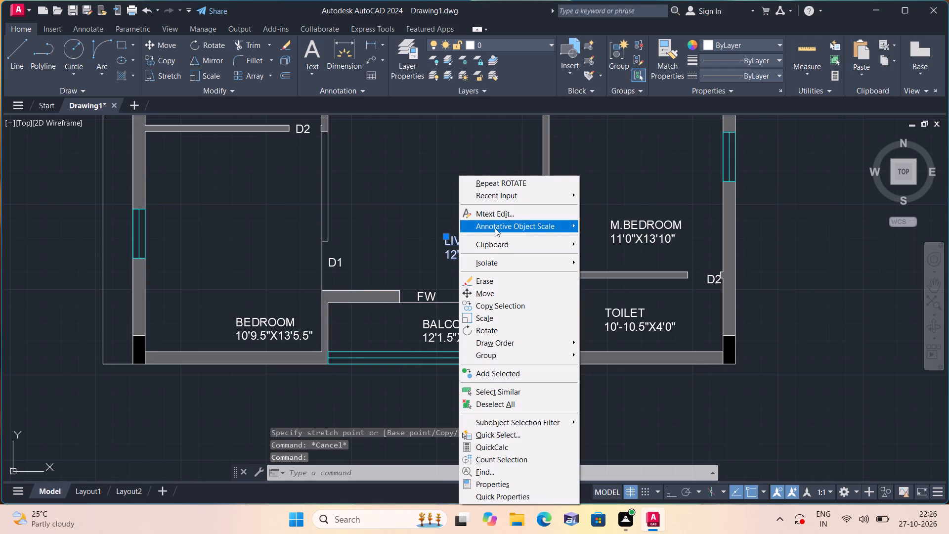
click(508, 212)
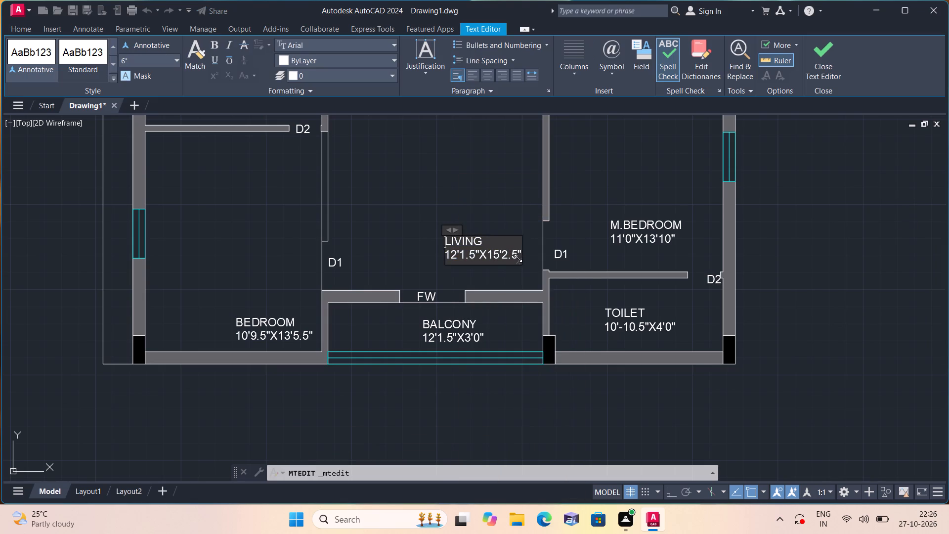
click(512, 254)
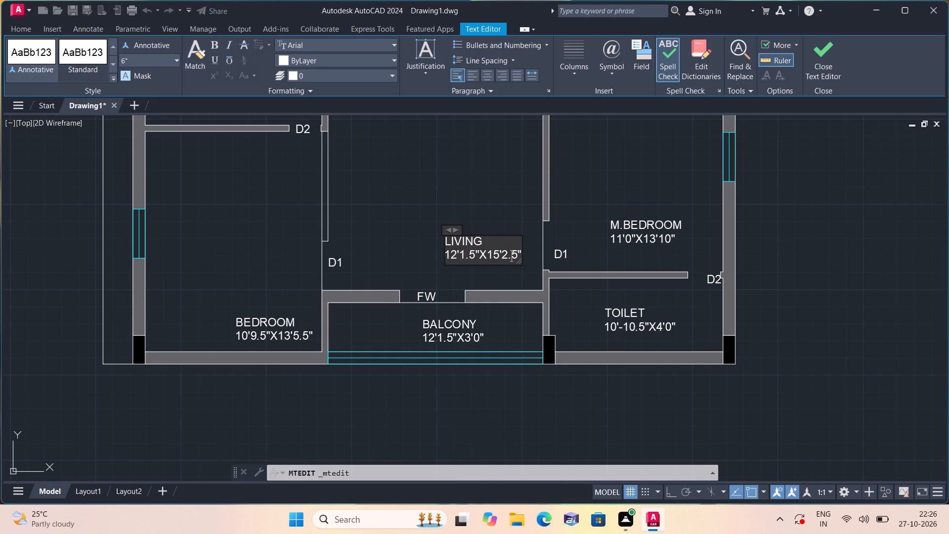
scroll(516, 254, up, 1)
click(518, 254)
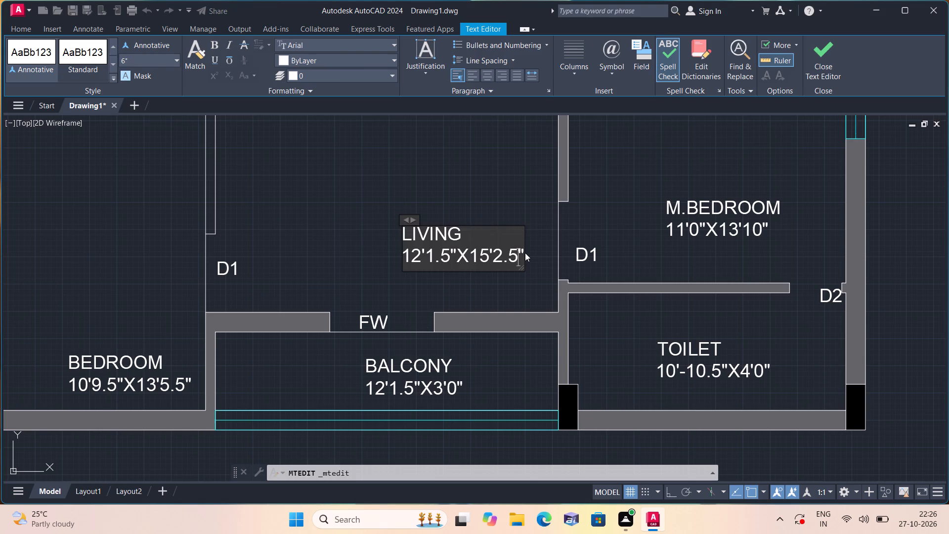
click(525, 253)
Add a third line reading 932.0 SQFT below the size in the LIVING label and save the text changes.
click(518, 254)
right_click(518, 254)
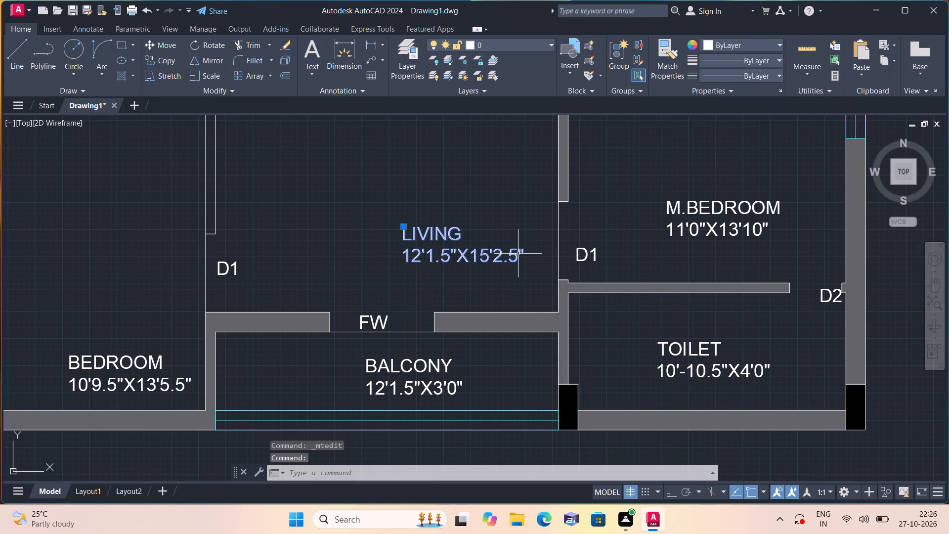
click(548, 214)
scroll(535, 239, up, 1)
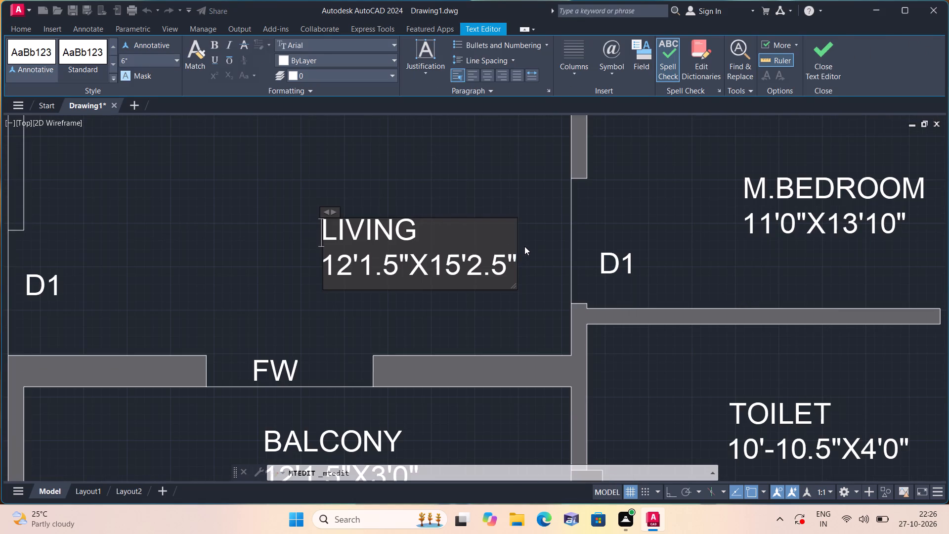
click(513, 269)
key(Return)
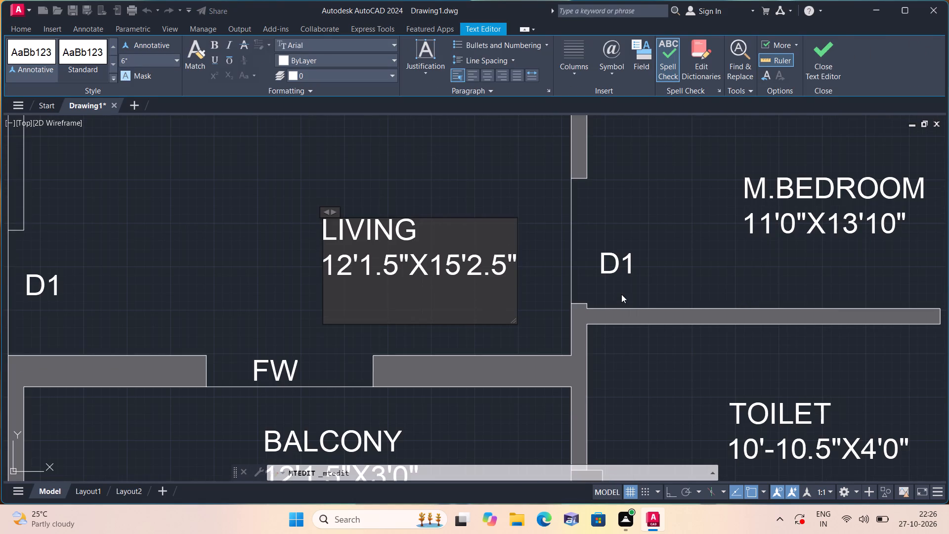
text(932)
key(period)
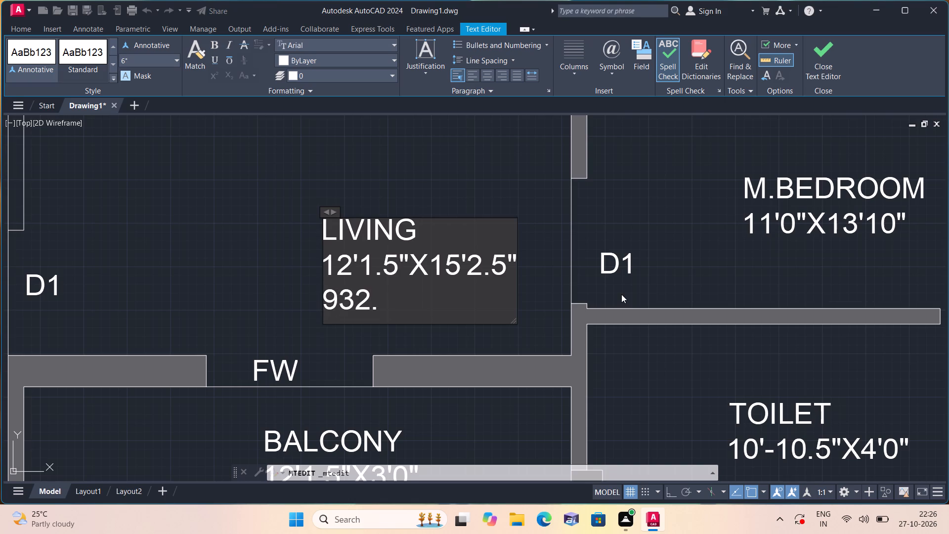
key(0)
key(space)
text(sqft)
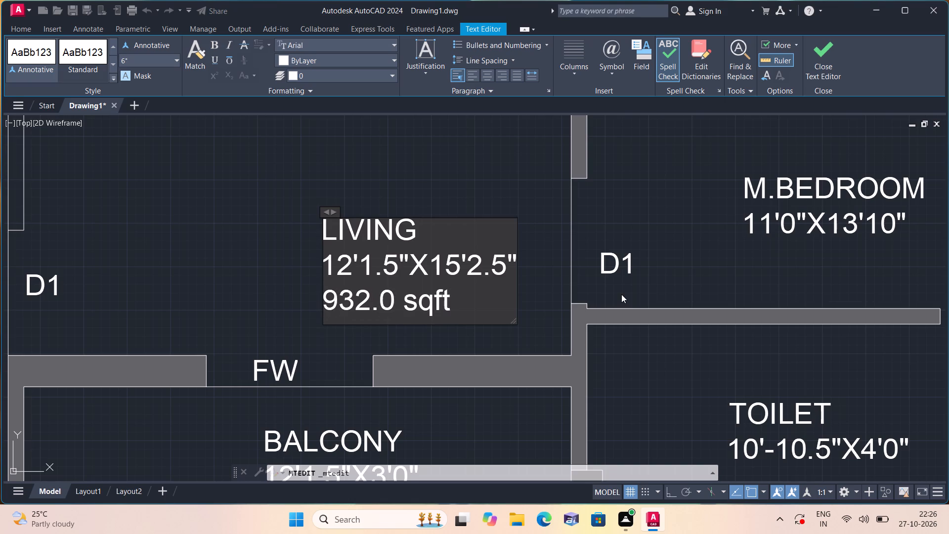
key(BackSpace)
key(BackSpace)
key(BackSpace)
key(BackSpace)
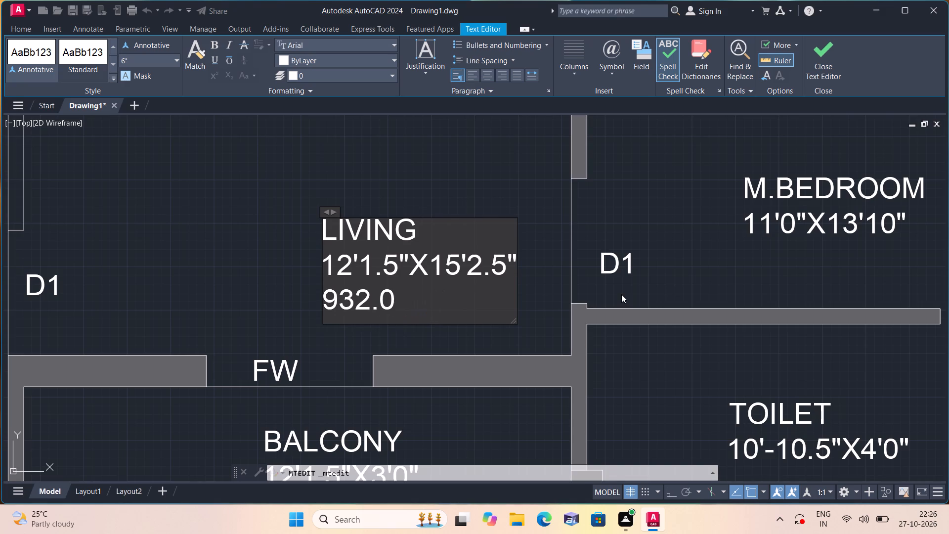
text(SQ)
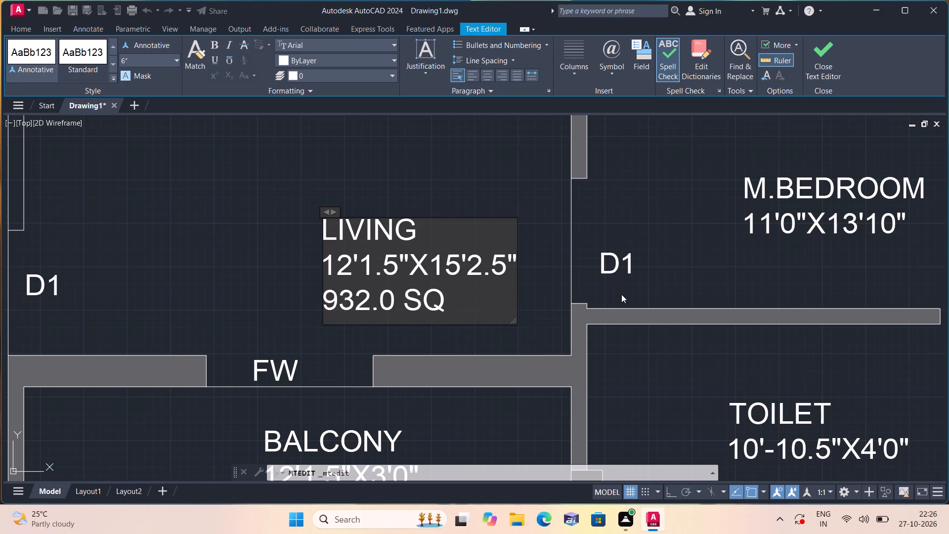
text(FT)
key(Escape)
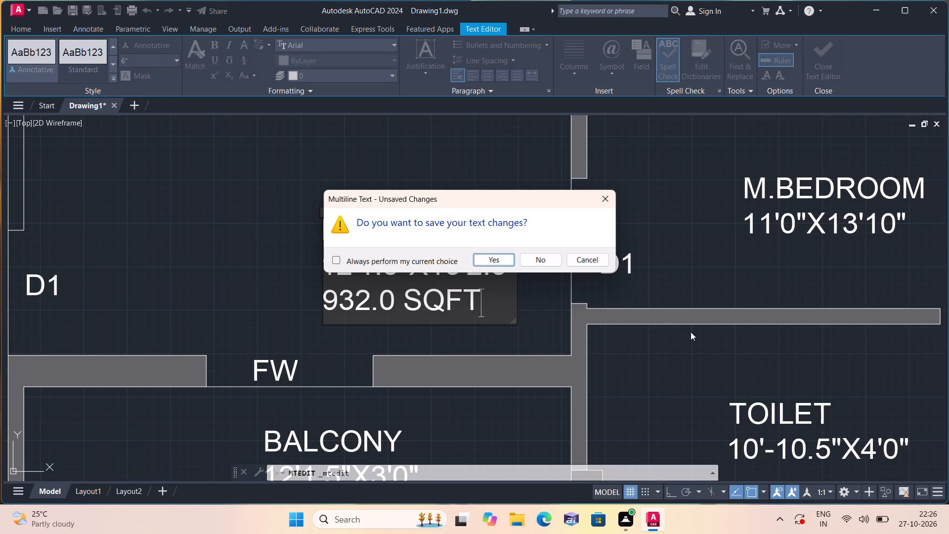
click(492, 259)
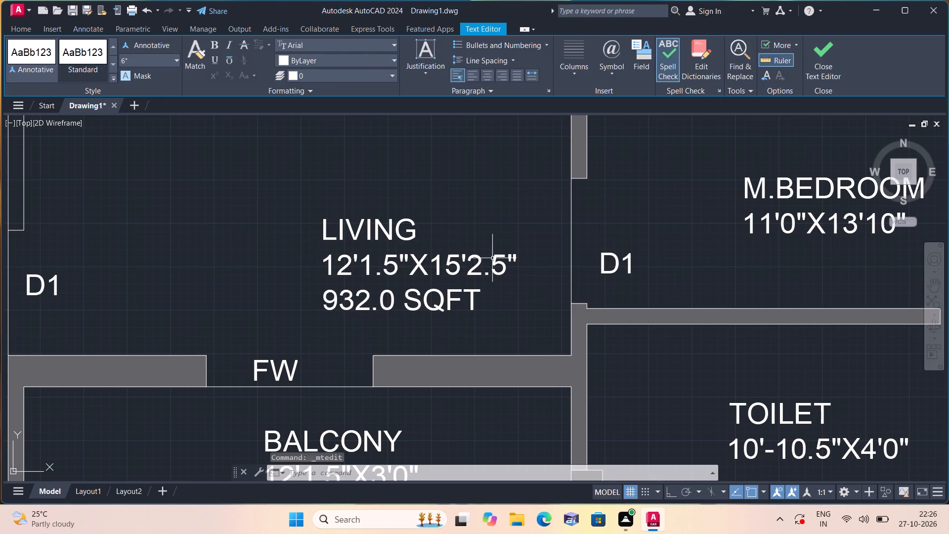
Move the LIVING label towards the middle of its room, lining its start up with the BALCONY label below.
scroll(485, 256, down, 1)
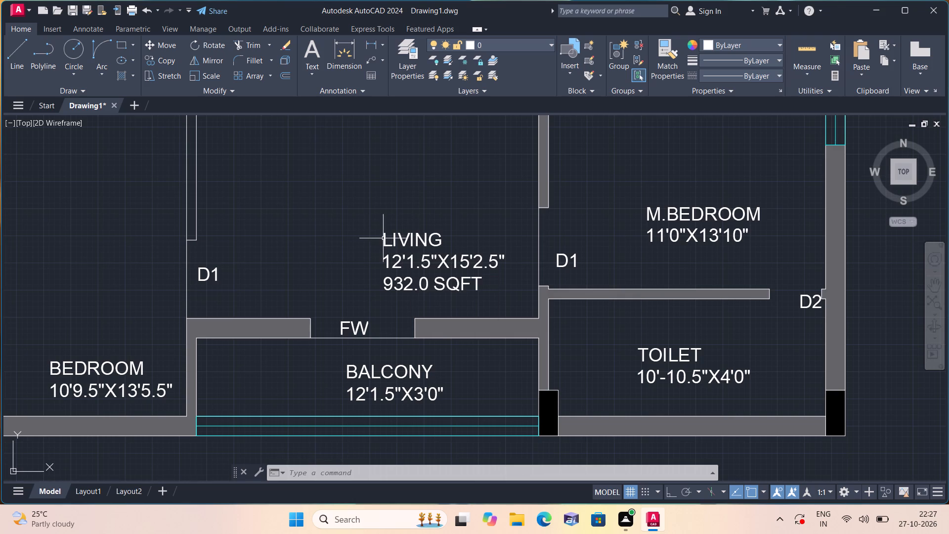
click(419, 253)
click(393, 237)
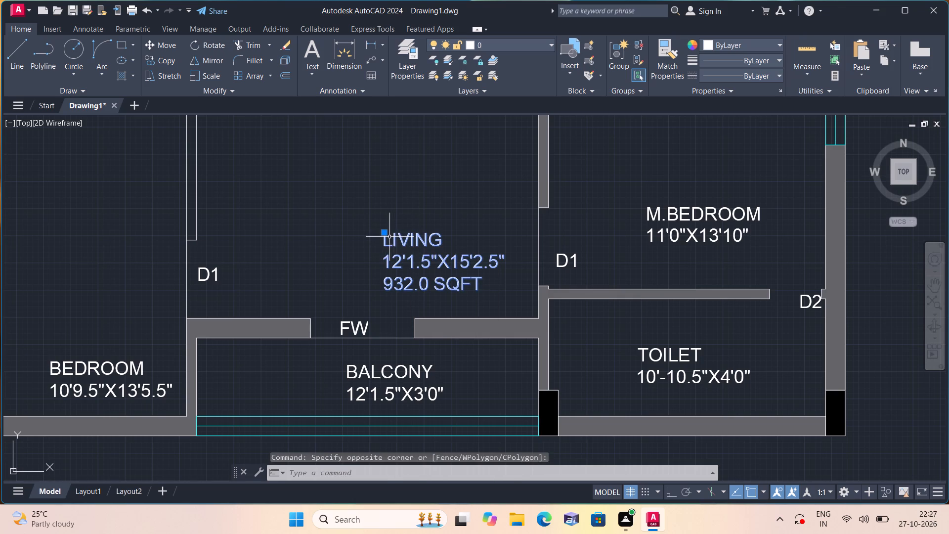
click(384, 233)
click(345, 237)
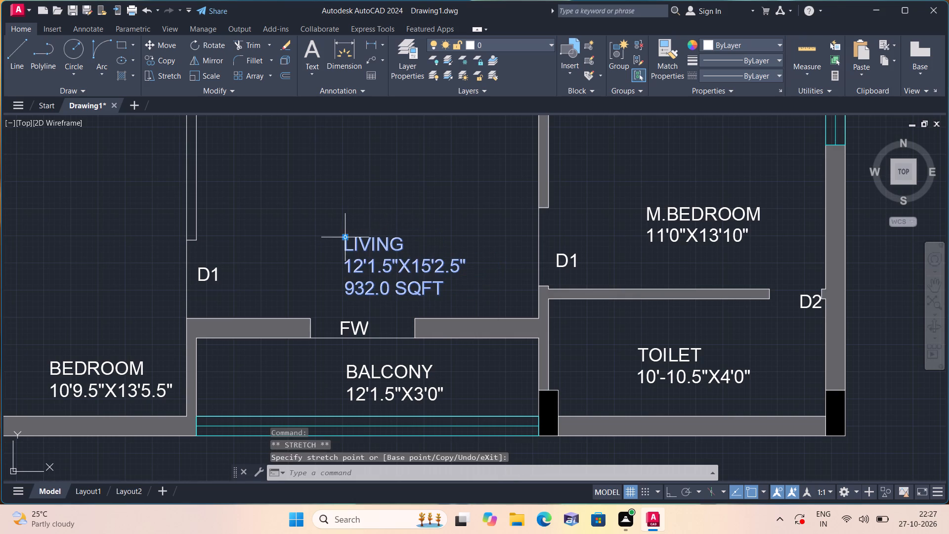
key(Escape)
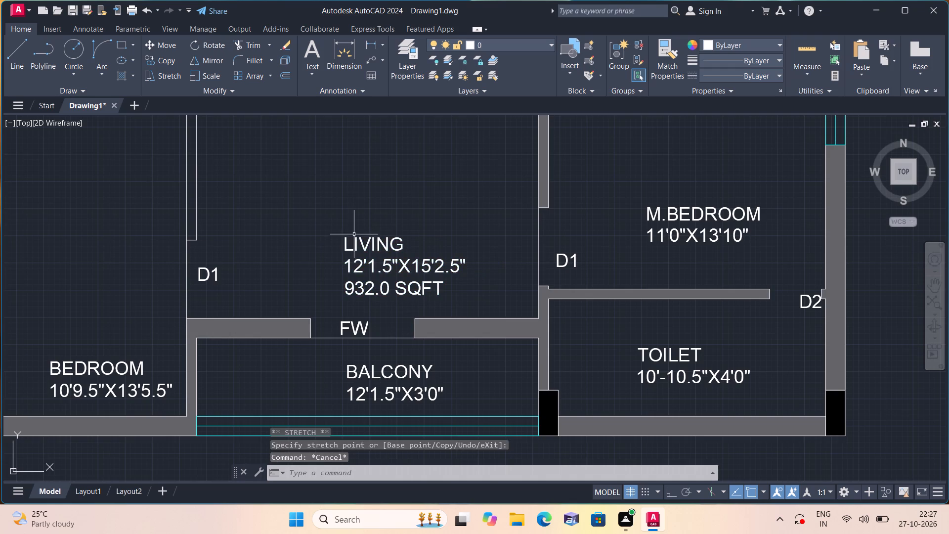
Move the D2 tag of the toilet beside the master bedroom off the wall and into the door opening.
scroll(355, 238, down, 1)
middle_drag(420, 268, 351, 273)
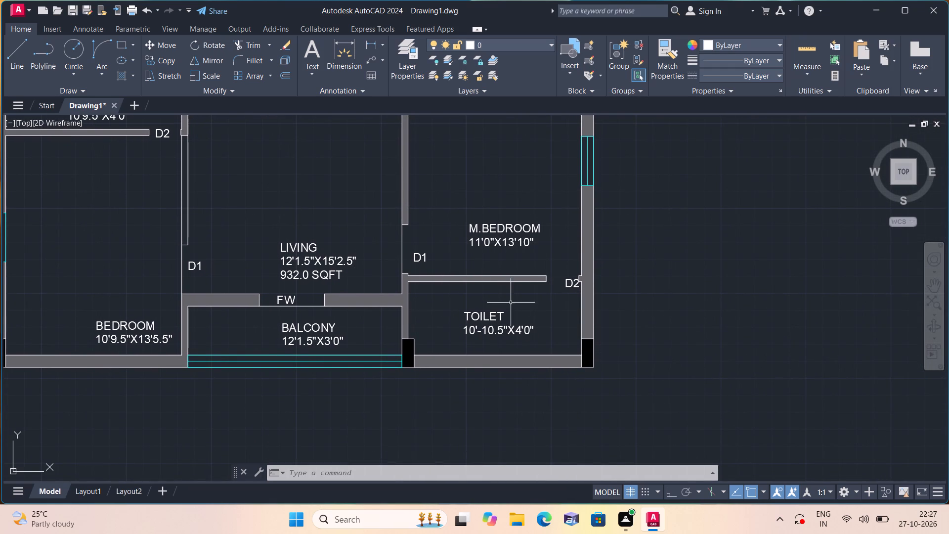
scroll(489, 320, up, 1)
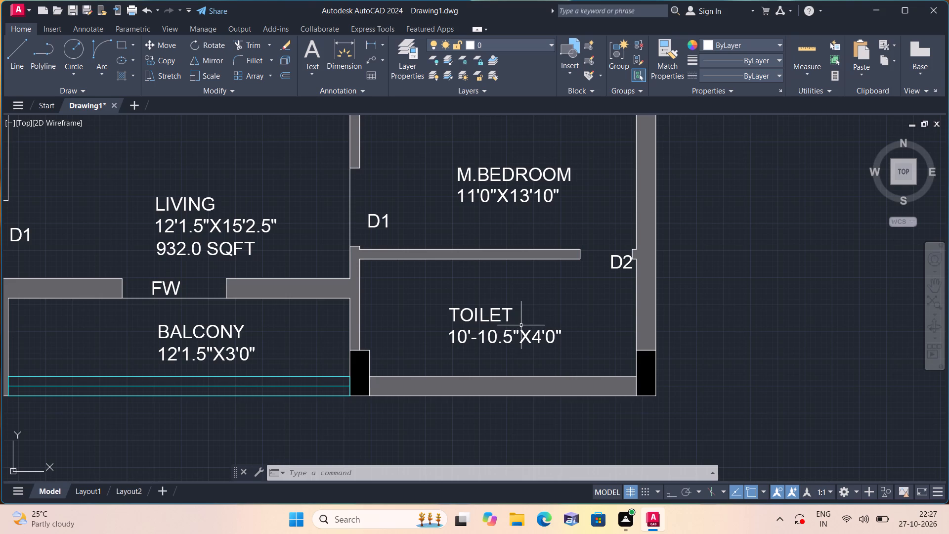
click(629, 260)
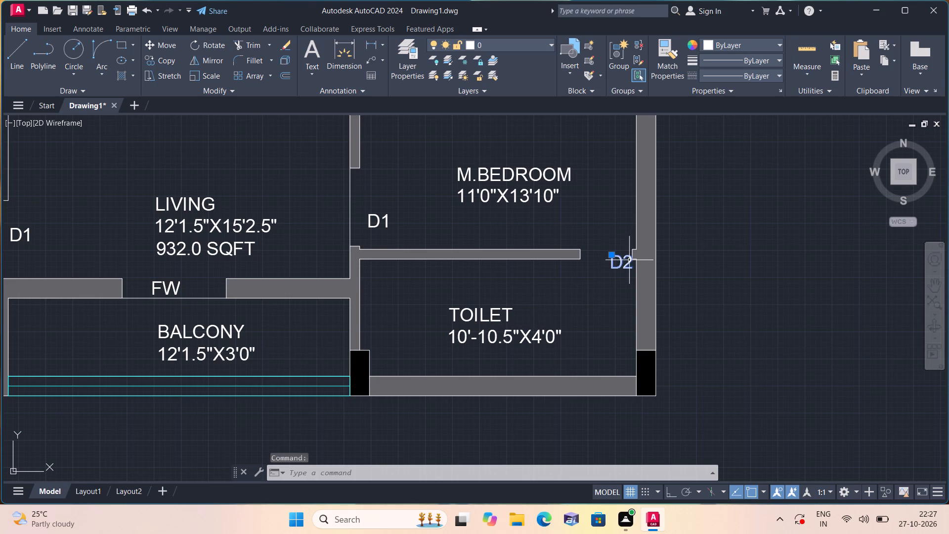
click(611, 253)
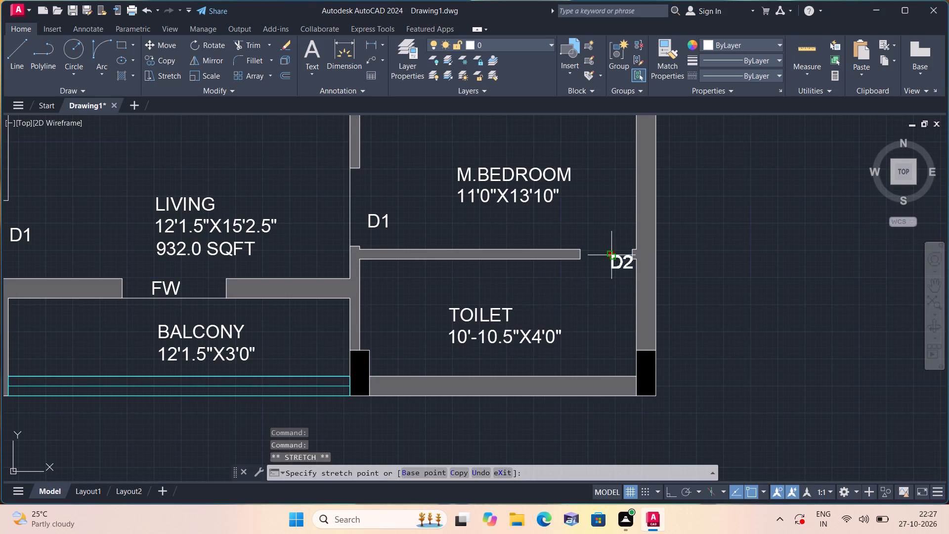
scroll(606, 249, up, 1)
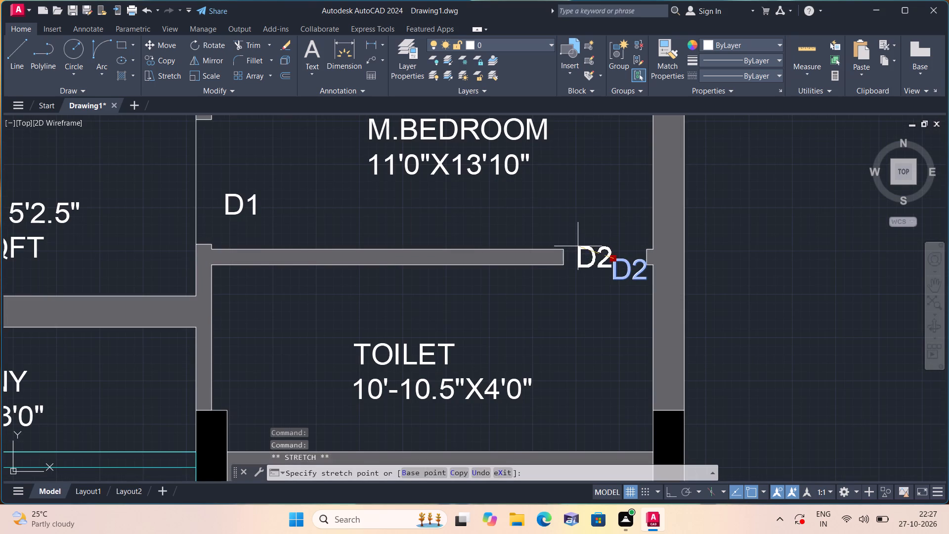
click(578, 246)
middle_drag(532, 240, 561, 321)
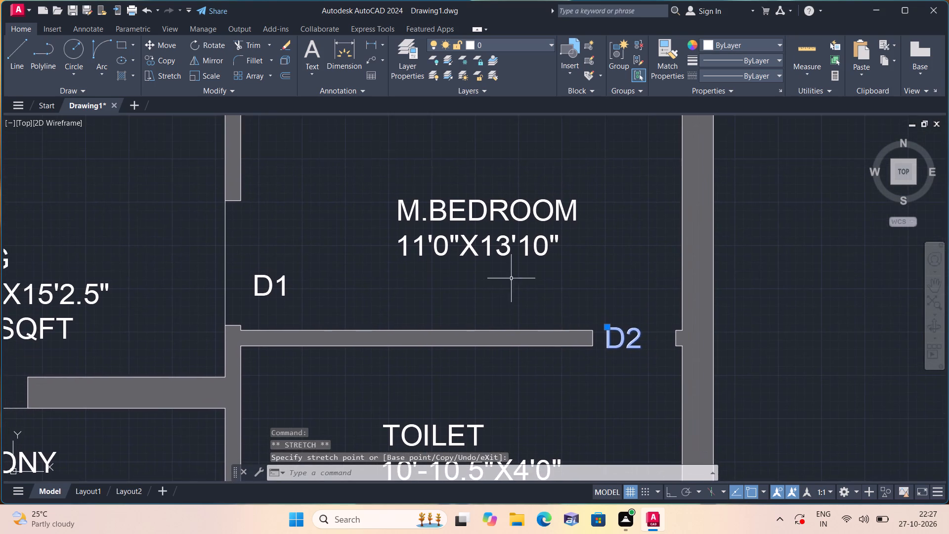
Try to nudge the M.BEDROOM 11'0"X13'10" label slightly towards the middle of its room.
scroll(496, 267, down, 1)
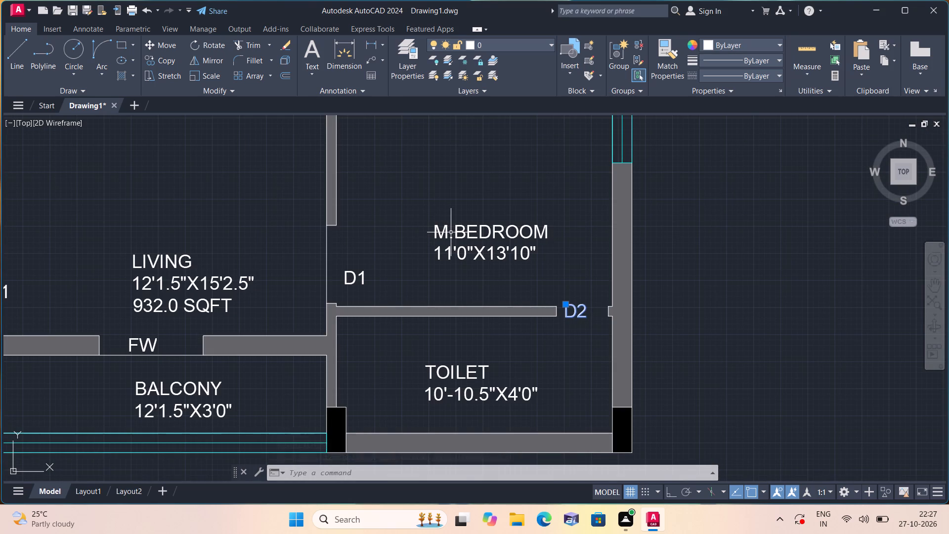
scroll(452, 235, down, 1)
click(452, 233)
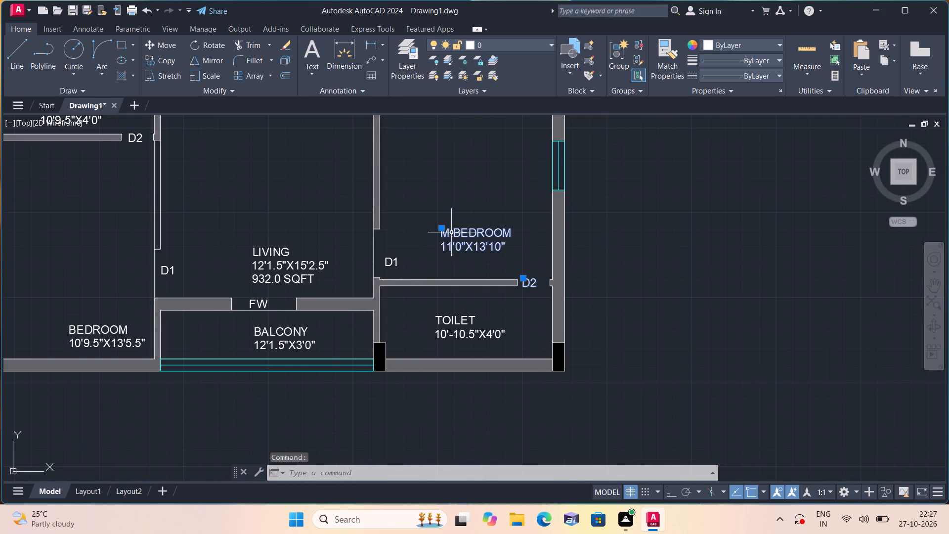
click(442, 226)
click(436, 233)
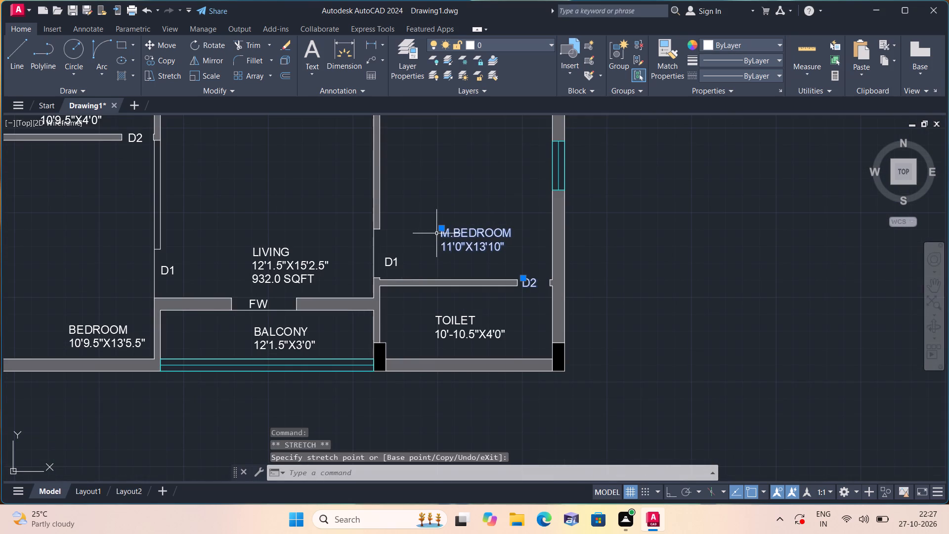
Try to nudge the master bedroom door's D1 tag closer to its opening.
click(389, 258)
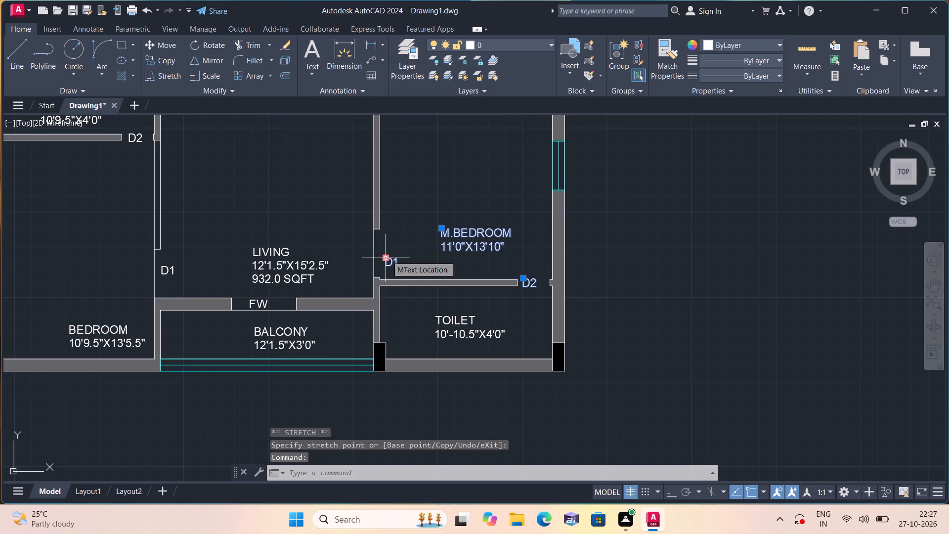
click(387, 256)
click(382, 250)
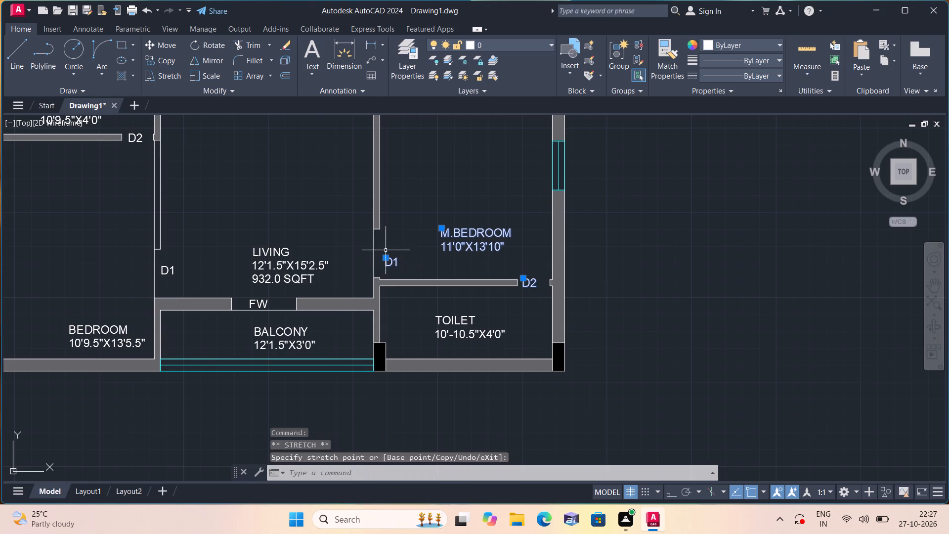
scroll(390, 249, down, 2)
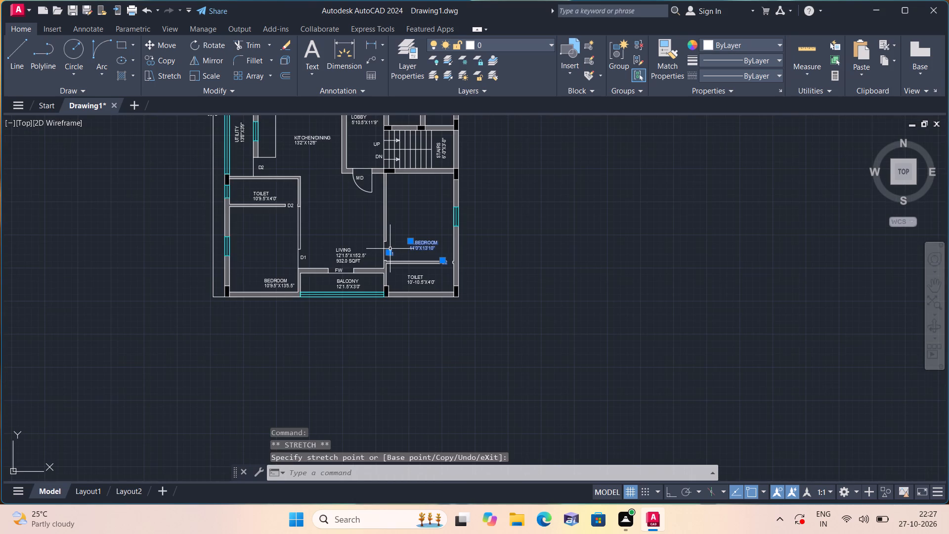
Add the multiline text W1 in the empty space beside the lower master bedroom, outside the floor plan.
key(Escape)
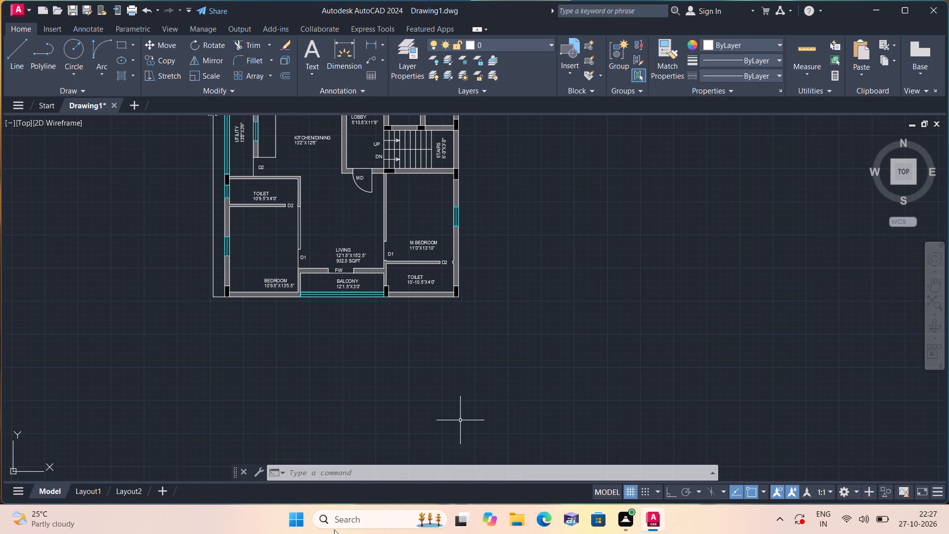
text(mt)
key(space)
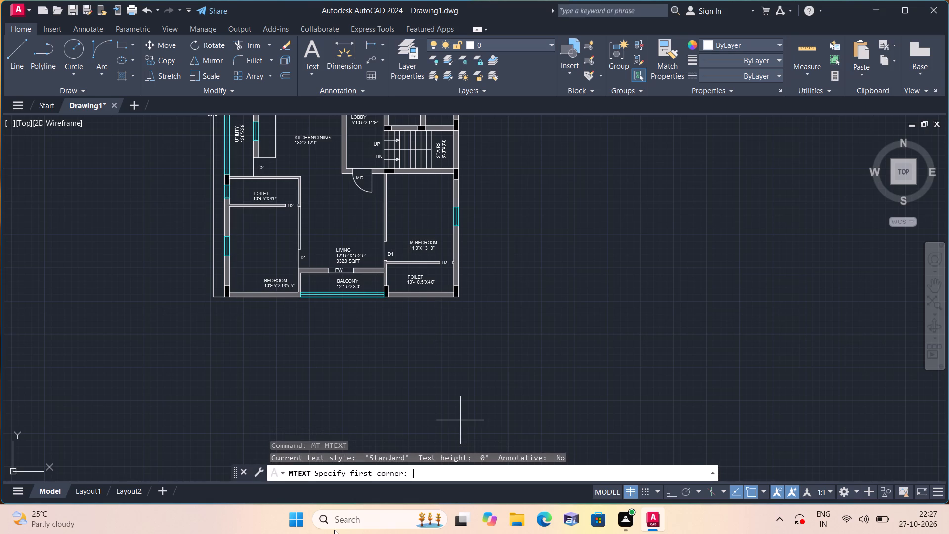
scroll(89, 13, down, 1)
scroll(131, 20, down, 1)
middle_drag(557, 255, 577, 305)
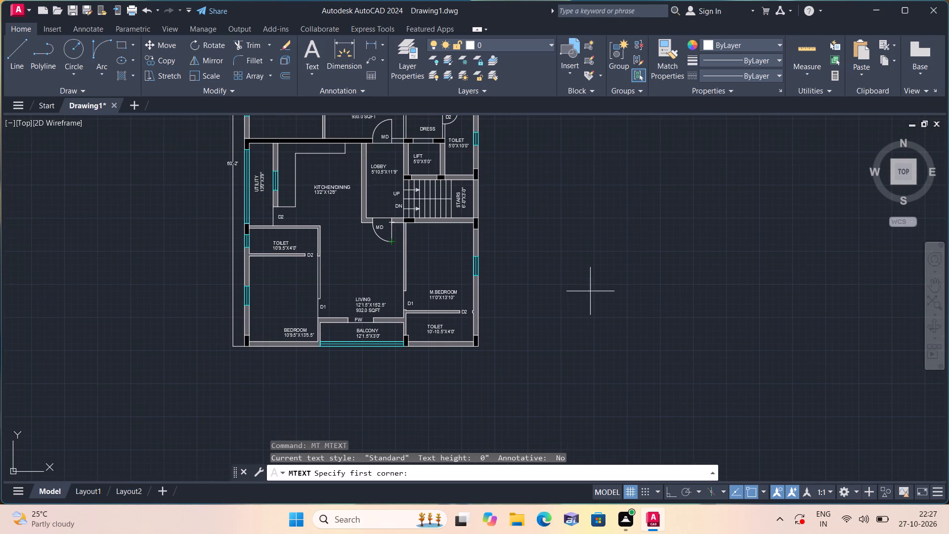
triple_click(579, 273)
click(579, 273)
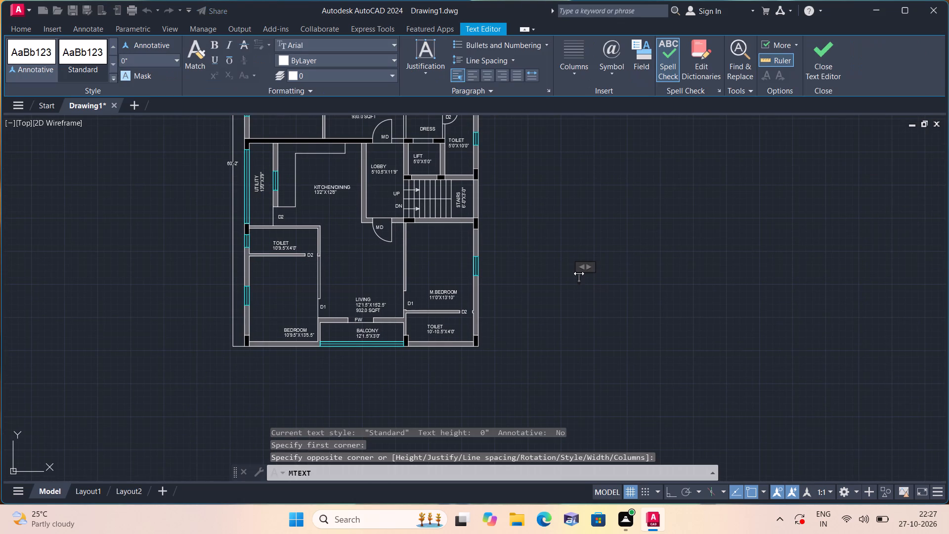
text(W1)
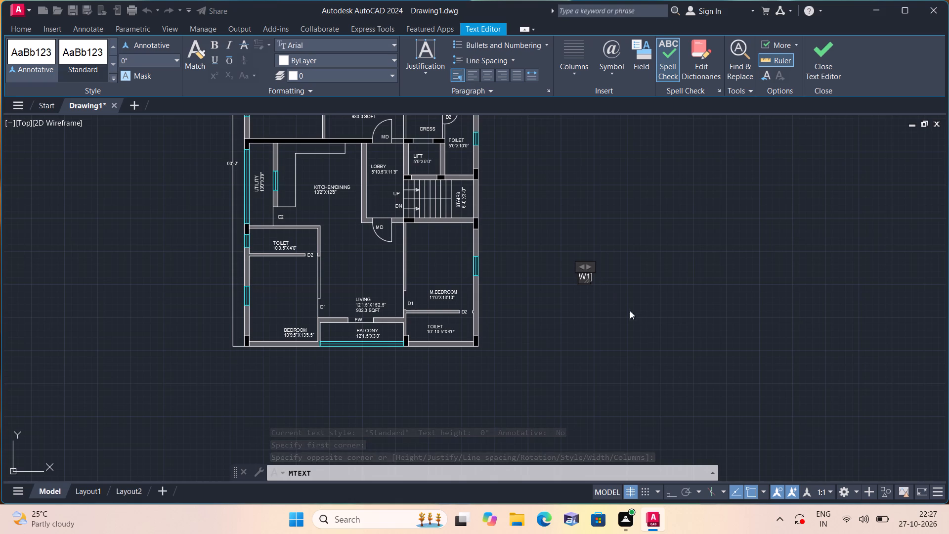
click(588, 295)
Set the text height of the new W1 tag to 6".
click(605, 297)
click(564, 238)
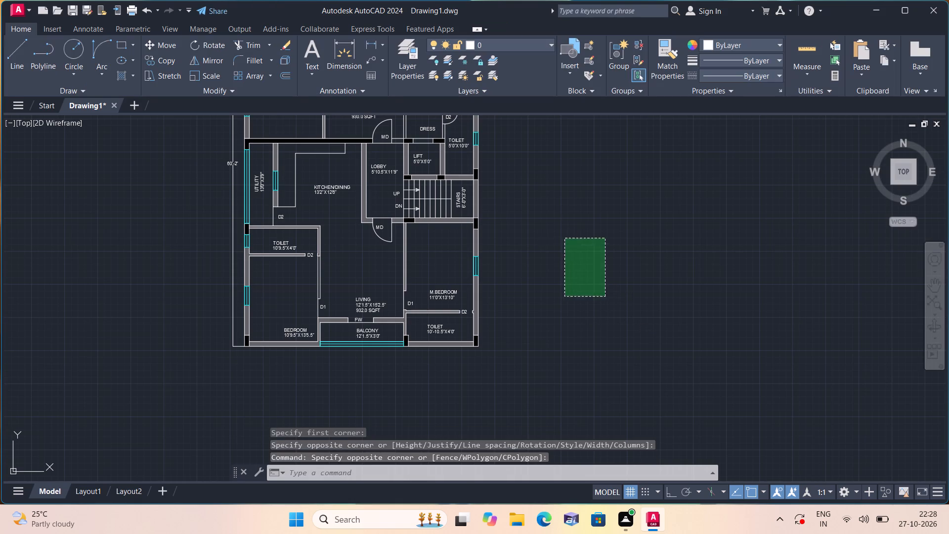
right_click(564, 238)
click(639, 479)
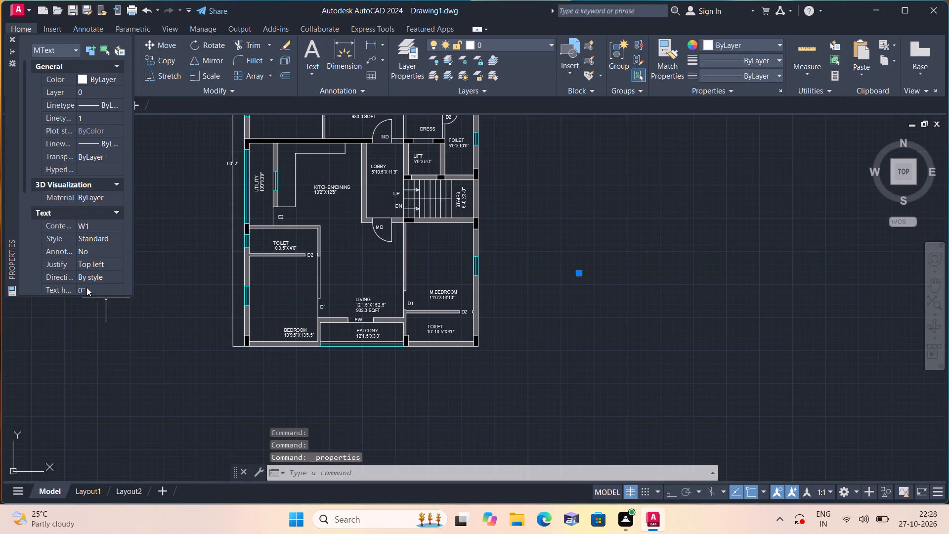
click(86, 287)
key(BackSpace)
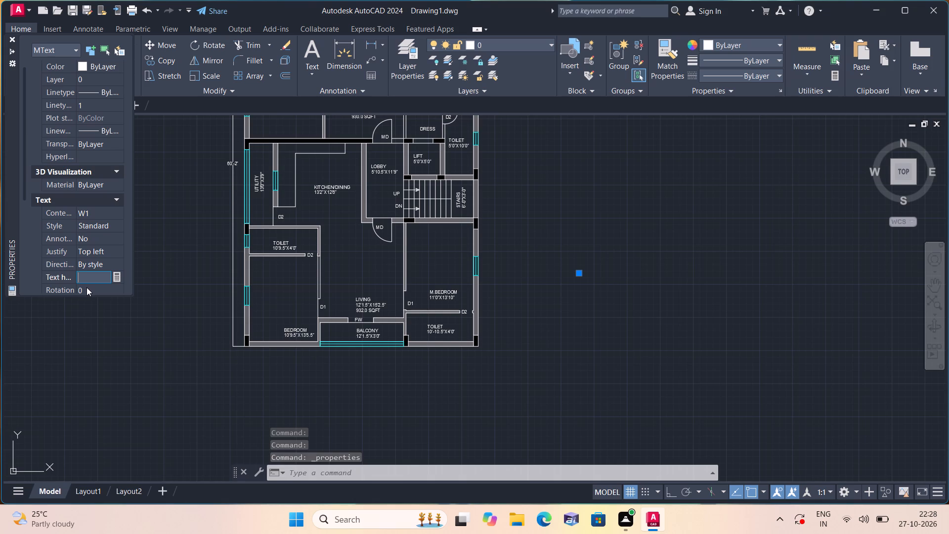
text(6")
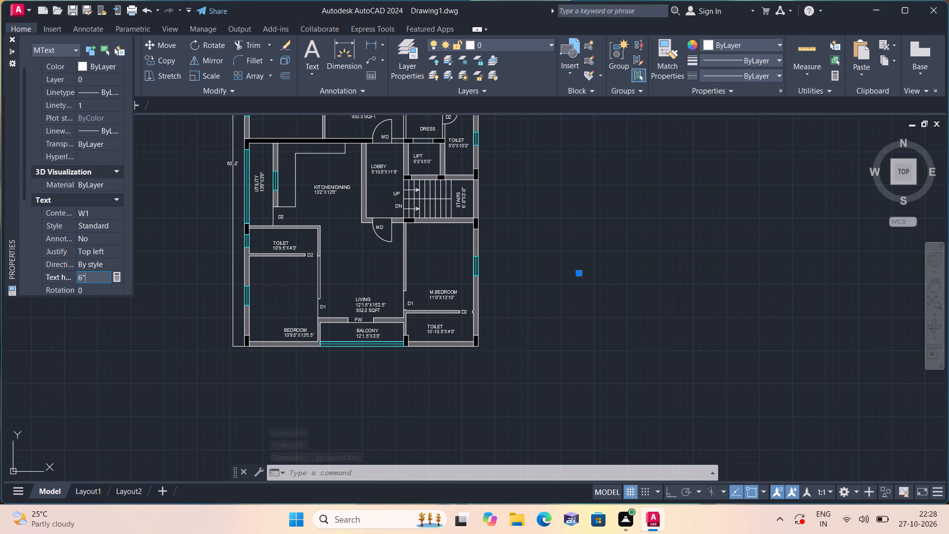
click(176, 242)
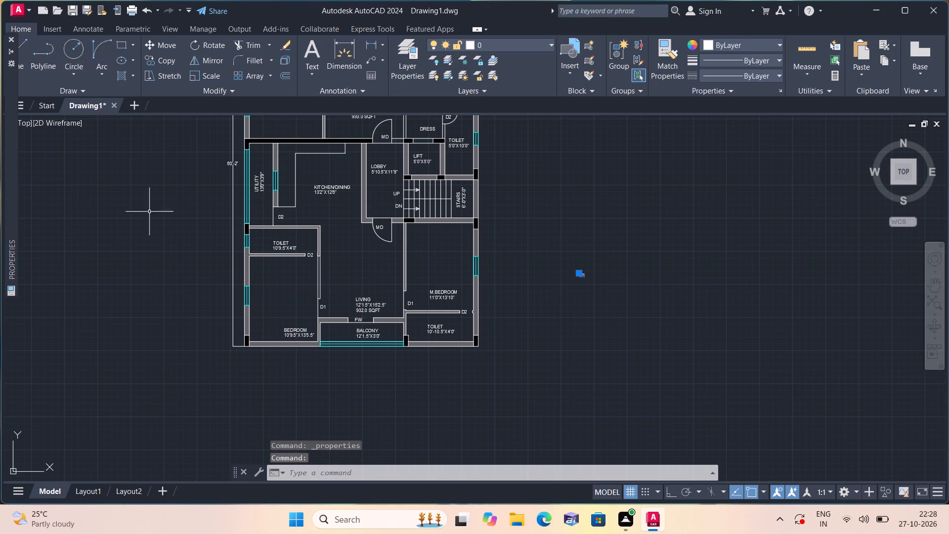
click(9, 38)
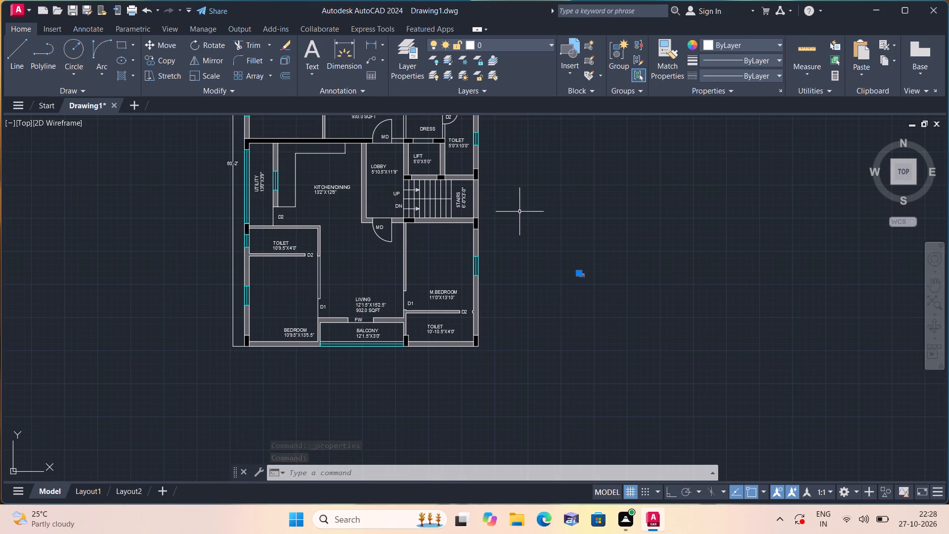
key(Escape)
Move the W1 tag to just outside the window of the 11'0"X14'8.5" master bedroom.
scroll(592, 296, up, 1)
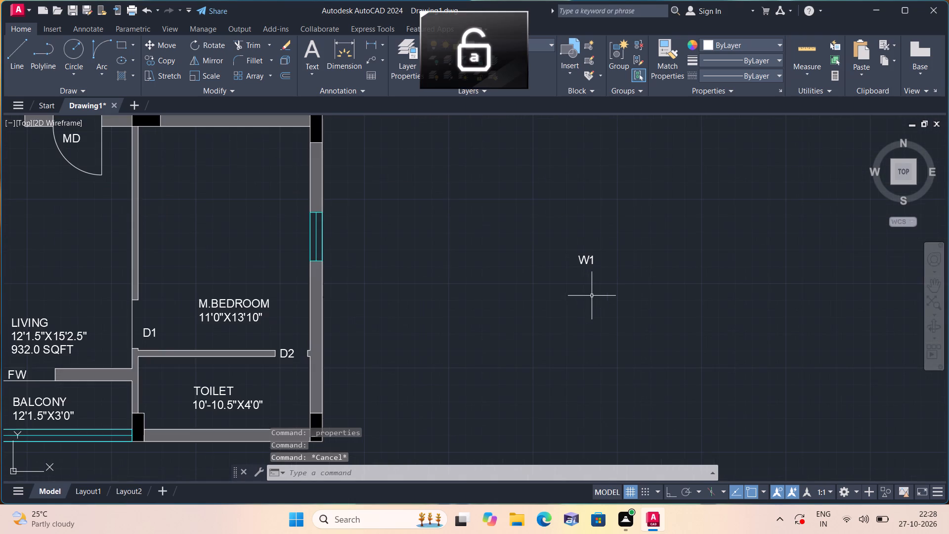
click(588, 257)
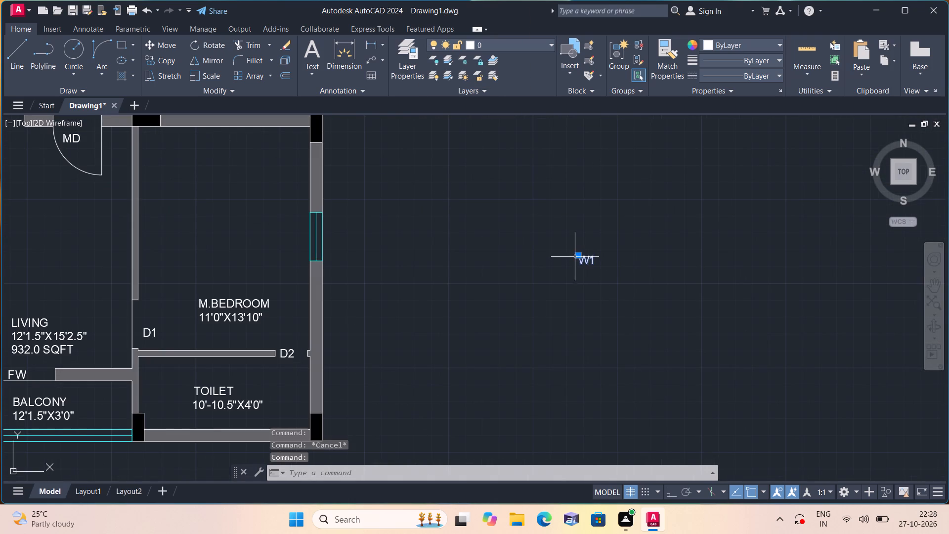
click(577, 255)
scroll(556, 243, down, 1)
middle_drag(513, 215, 567, 309)
scroll(539, 249, down, 1)
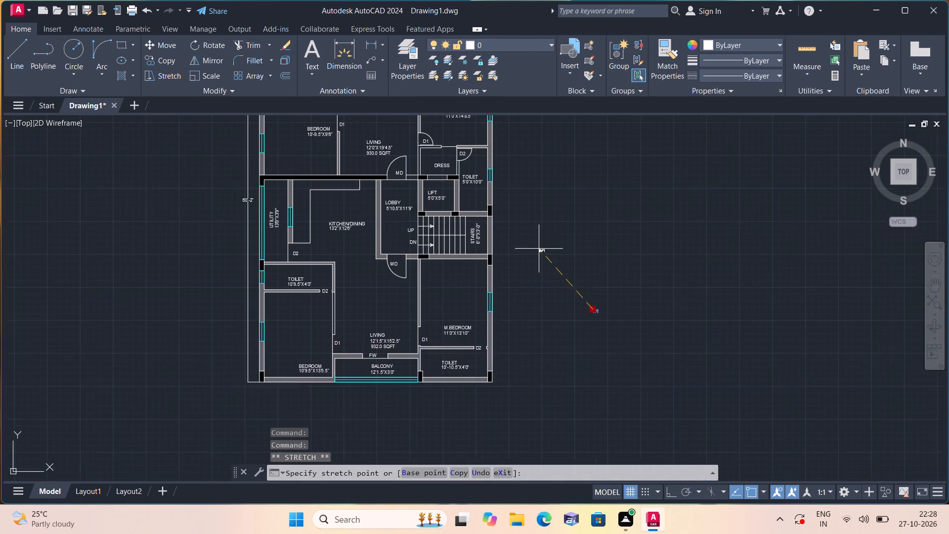
middle_drag(539, 248, 564, 333)
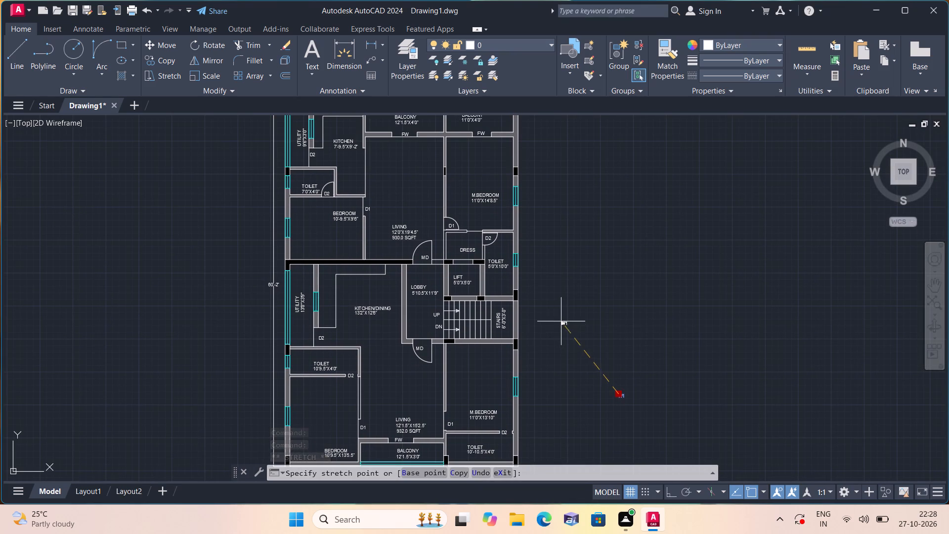
middle_drag(530, 245, 542, 335)
scroll(531, 248, down, 1)
scroll(542, 311, up, 4)
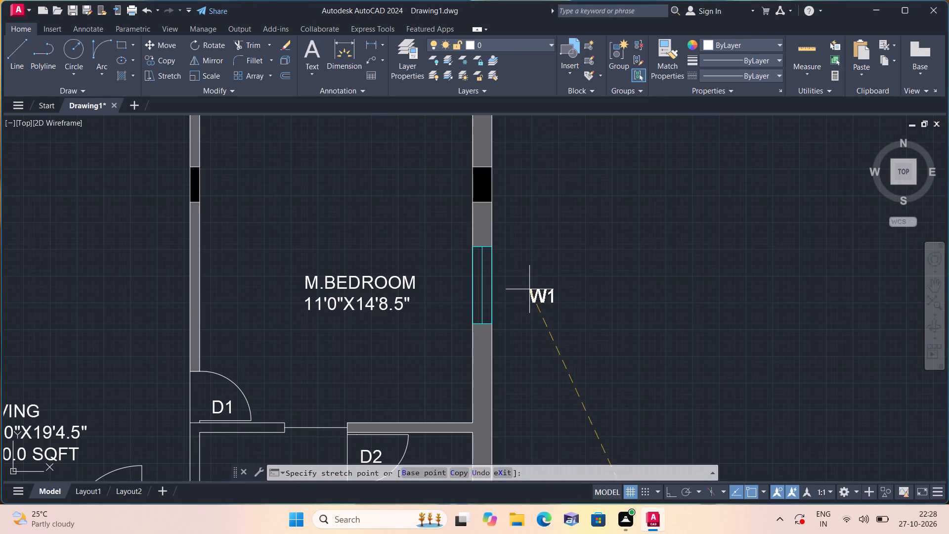
click(500, 270)
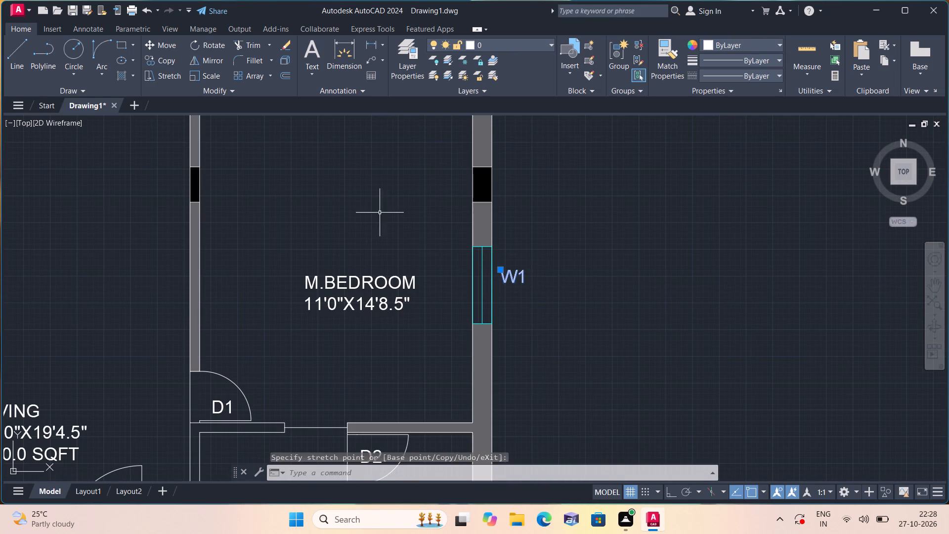
Copy the W1 tag to just outside the window of the 11'0"X13'10" master bedroom.
click(165, 60)
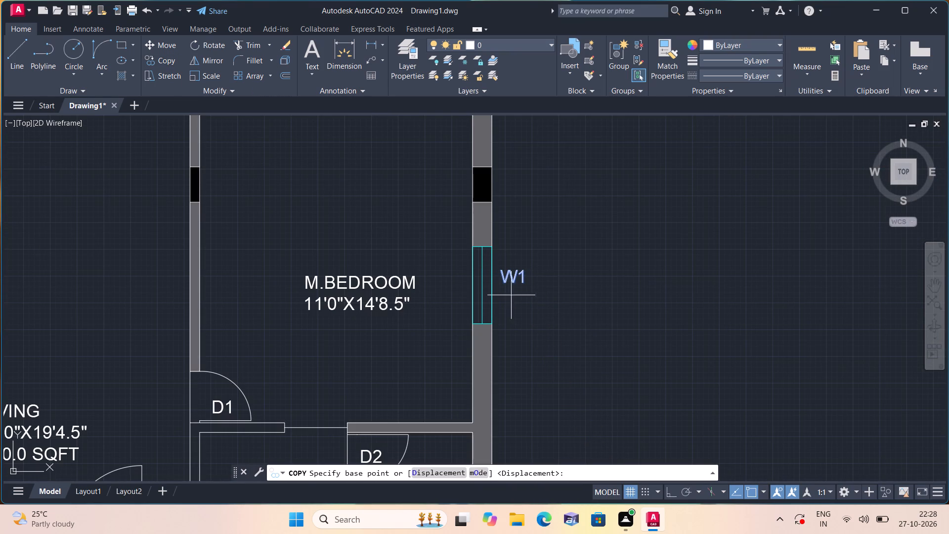
click(511, 278)
middle_drag(521, 315, 484, 162)
scroll(513, 310, down, 1)
scroll(484, 162, down, 1)
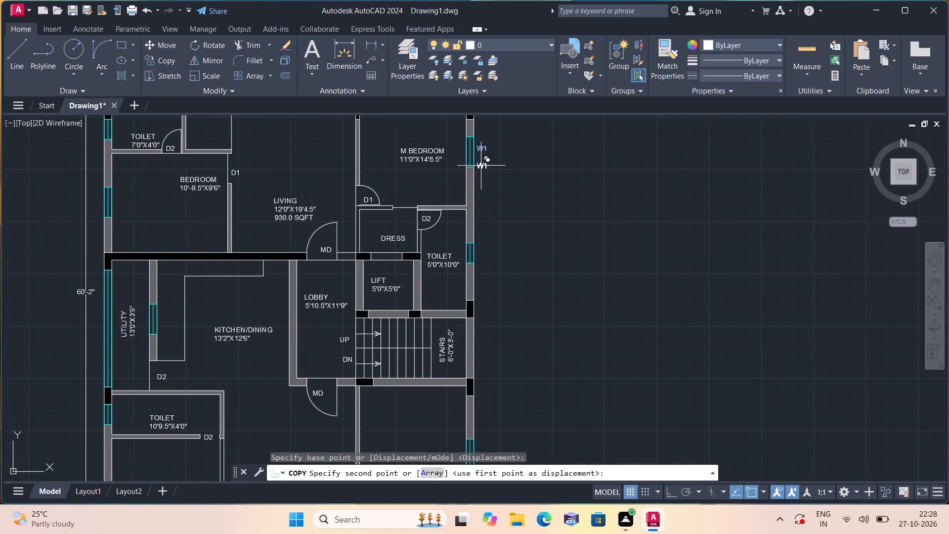
scroll(459, 319, up, 1)
middle_drag(529, 371, 511, 189)
scroll(529, 371, down, 1)
scroll(472, 300, up, 1)
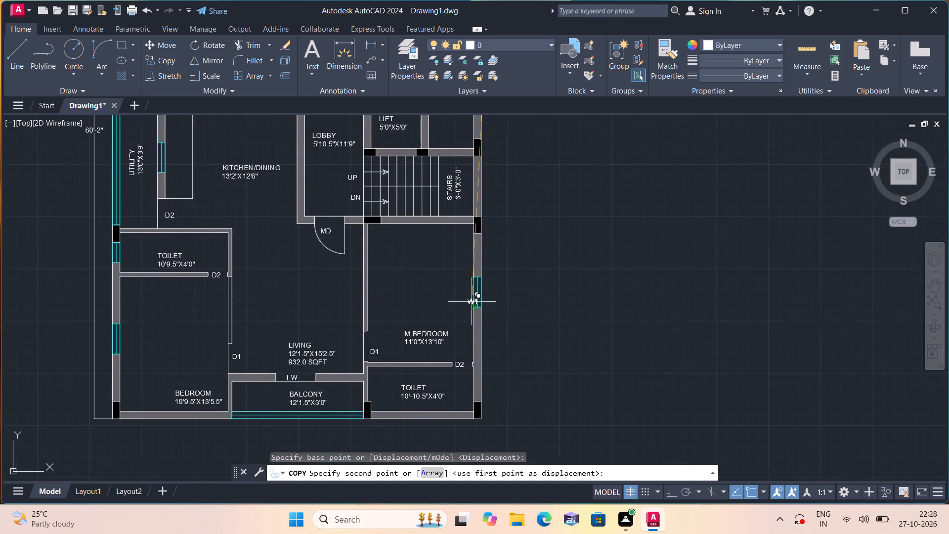
scroll(472, 299, up, 2)
click(529, 284)
Place another copy of the W1 tag outside the window of the 10'9.5"X13'5.5" bedroom.
scroll(529, 284, down, 1)
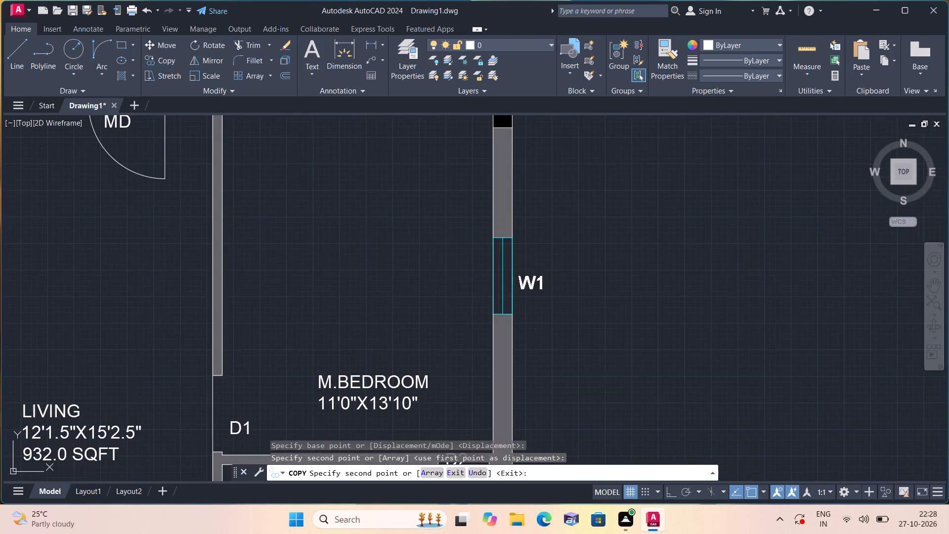
middle_drag(537, 251, 570, 219)
scroll(537, 251, down, 1)
scroll(691, 309, down, 2)
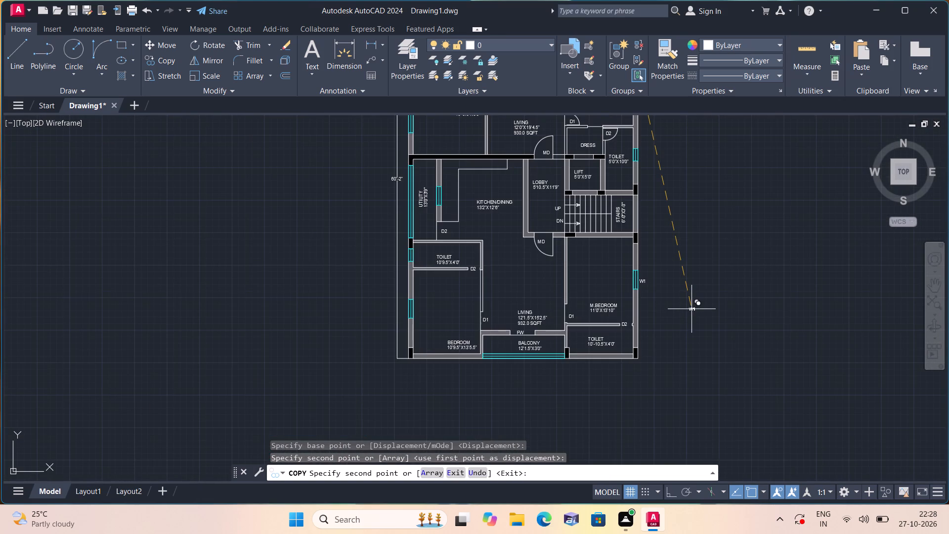
scroll(691, 309, down, 2)
scroll(693, 307, up, 1)
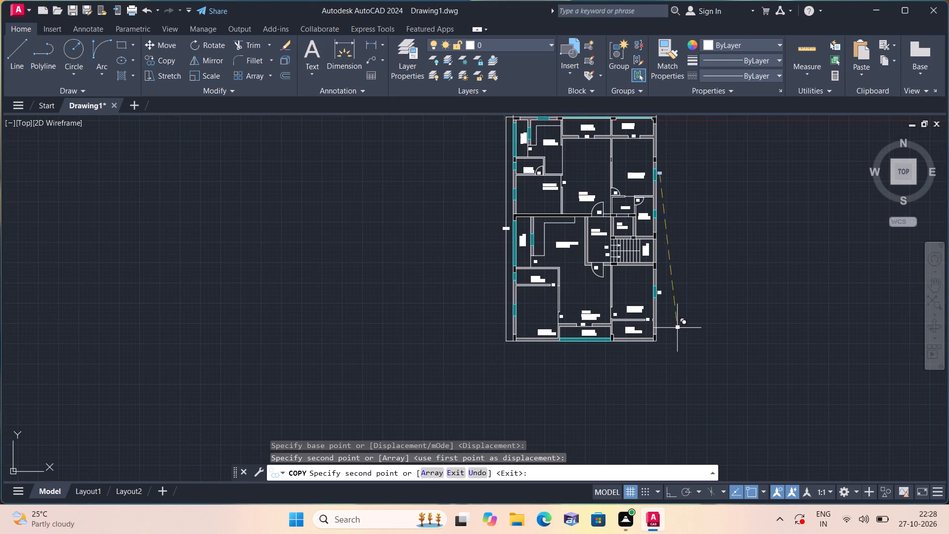
scroll(506, 300, up, 4)
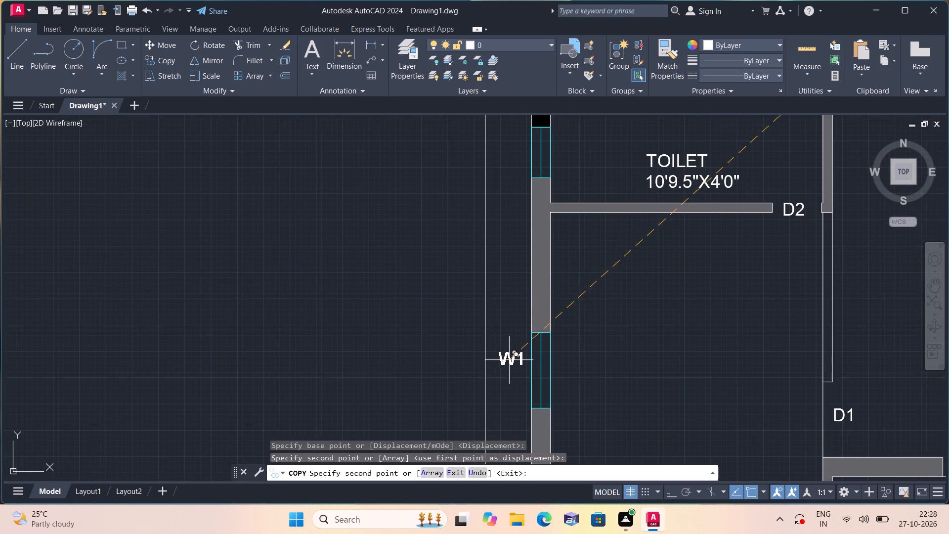
click(510, 366)
Place another W1 copy outside the window of the 10'-9.5"X9'6" bedroom and finish copying.
middle_drag(494, 275, 493, 279)
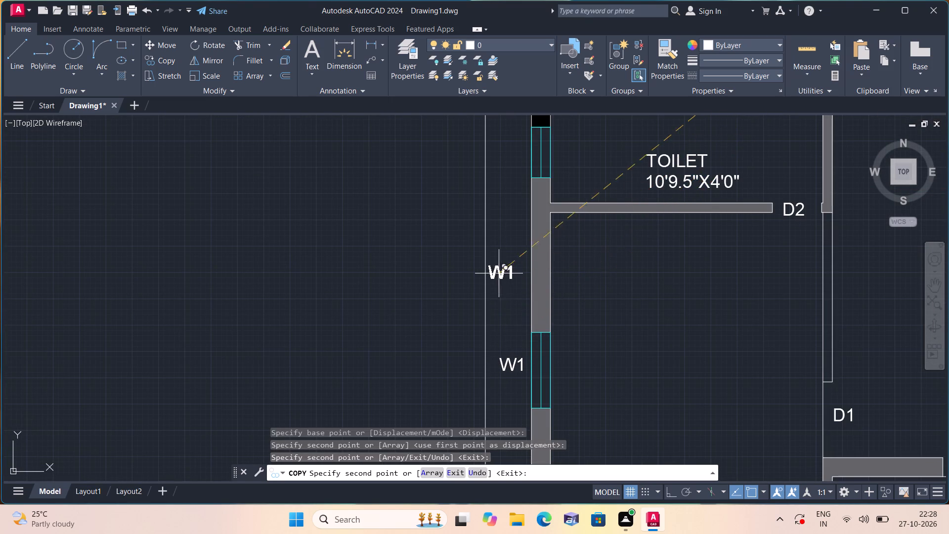
middle_drag(493, 279, 487, 465)
scroll(487, 465, down, 1)
scroll(499, 285, down, 1)
middle_drag(506, 301, 495, 318)
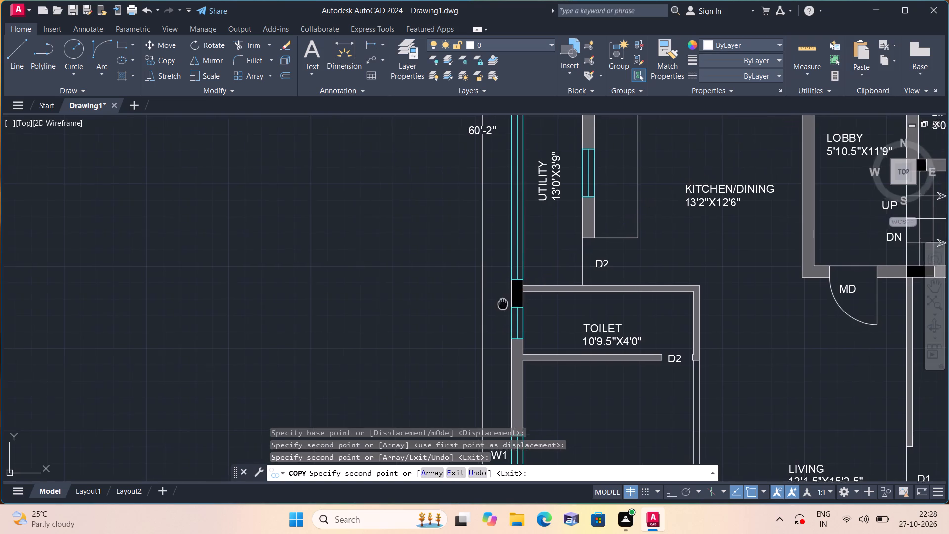
middle_drag(495, 318, 490, 369)
scroll(490, 369, down, 1)
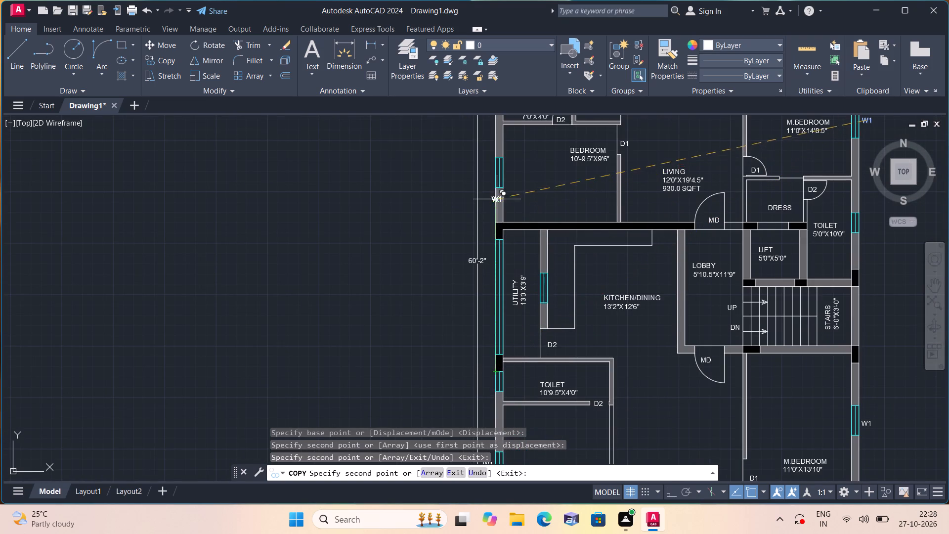
scroll(489, 181, up, 2)
click(485, 165)
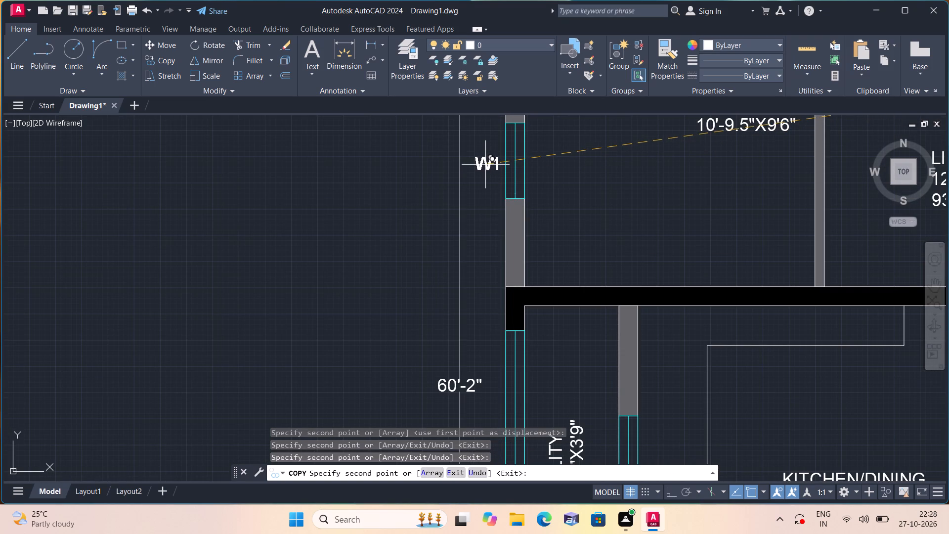
key(Escape)
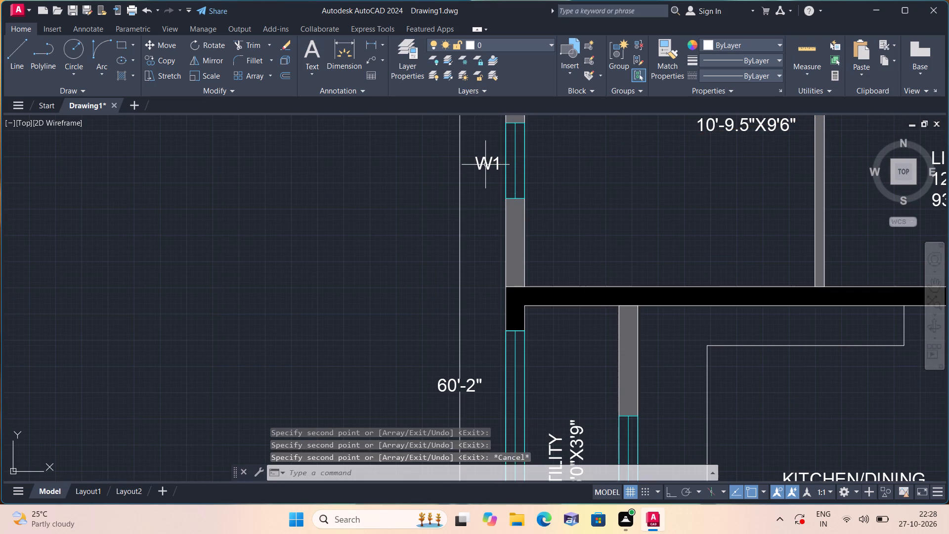
Rotate the double bed block with side tables and rug 90° counterclockwise about a point near the bed's centre.
scroll(558, 132, down, 3)
middle_drag(579, 163, 487, 196)
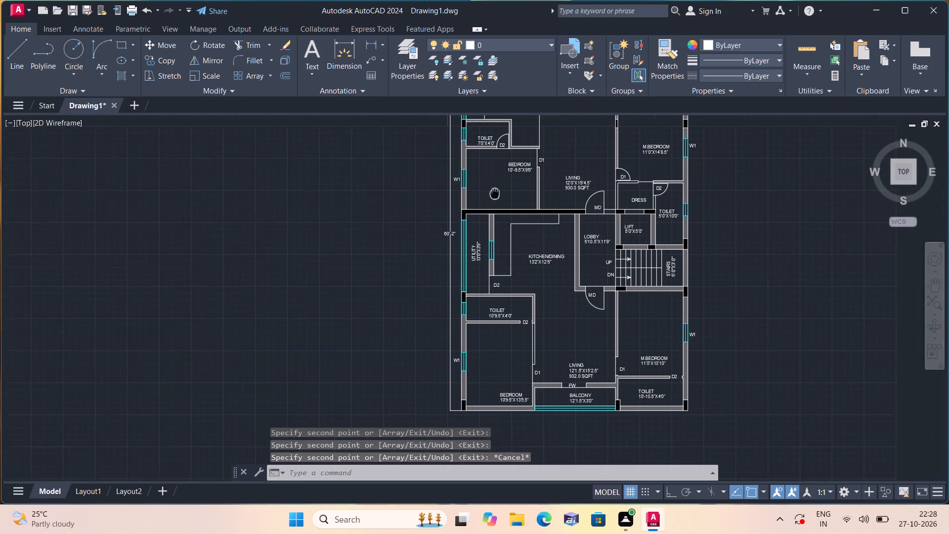
middle_drag(487, 196, 421, 217)
scroll(452, 206, down, 1)
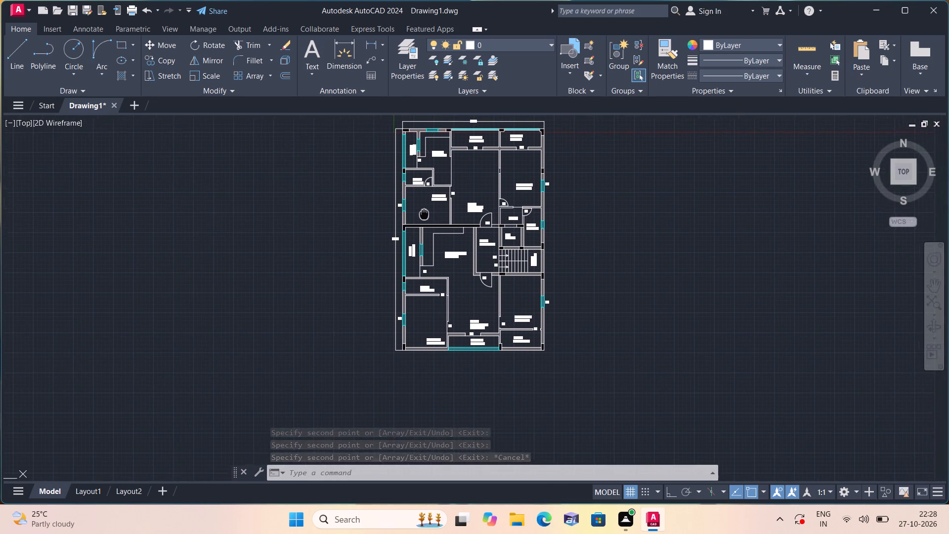
middle_drag(421, 217, 415, 225)
scroll(416, 232, down, 2)
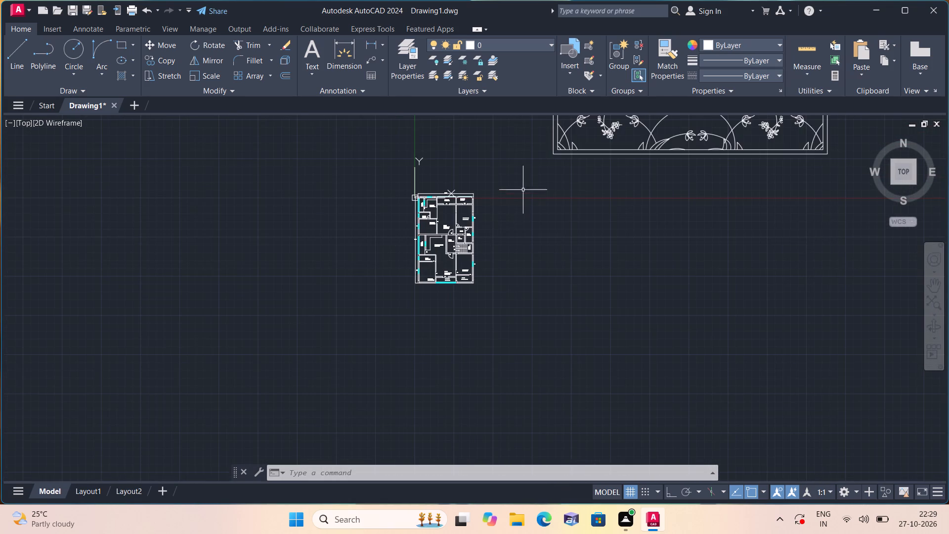
scroll(525, 184, down, 2)
middle_drag(518, 192, 431, 274)
scroll(520, 262, up, 1)
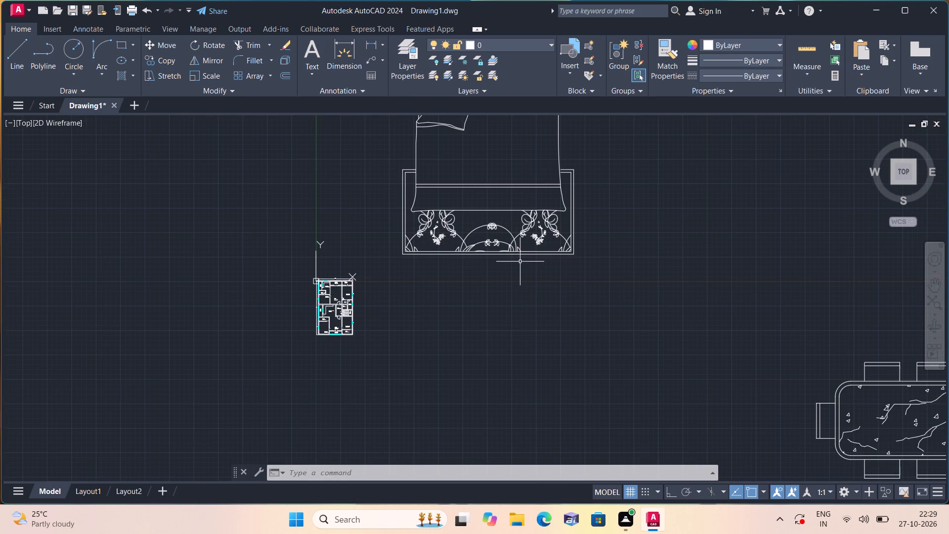
middle_drag(500, 264, 480, 301)
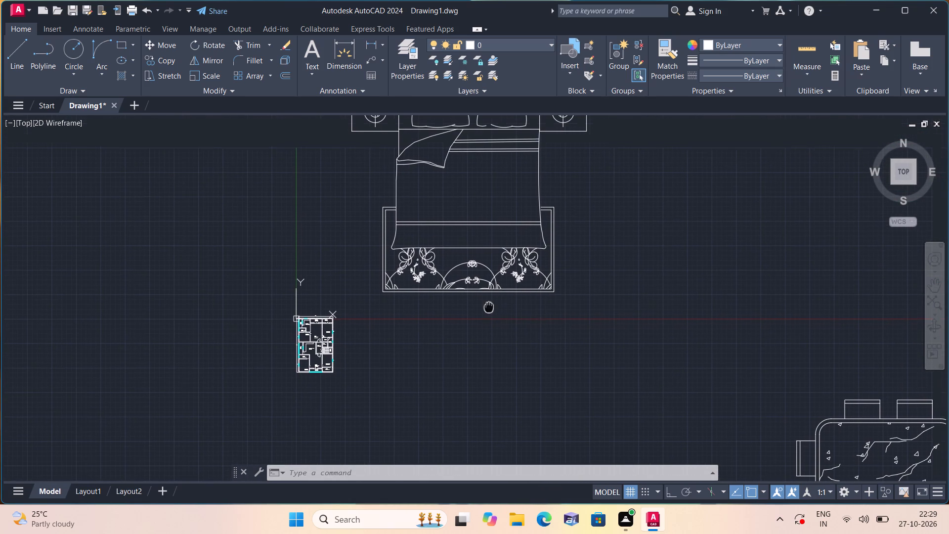
drag(582, 329, 578, 319)
middle_drag(459, 205, 434, 314)
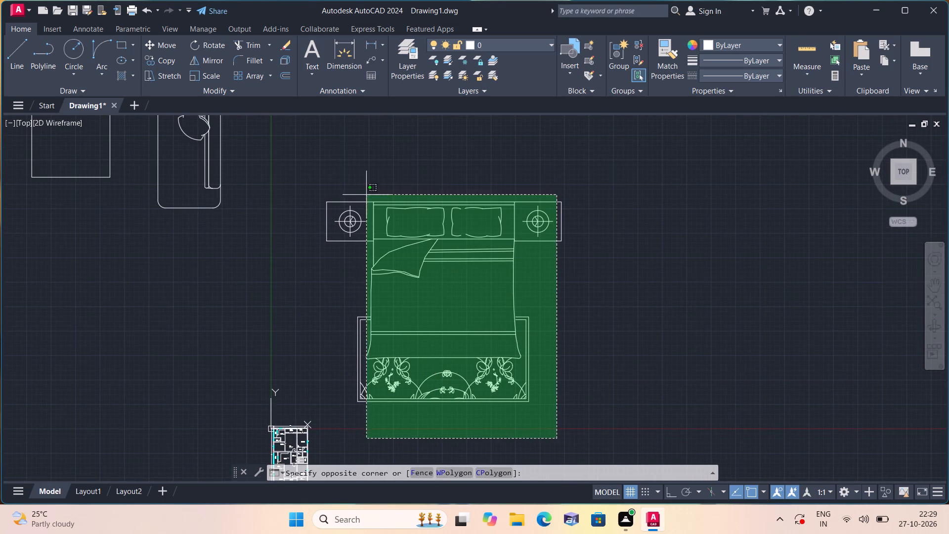
click(325, 168)
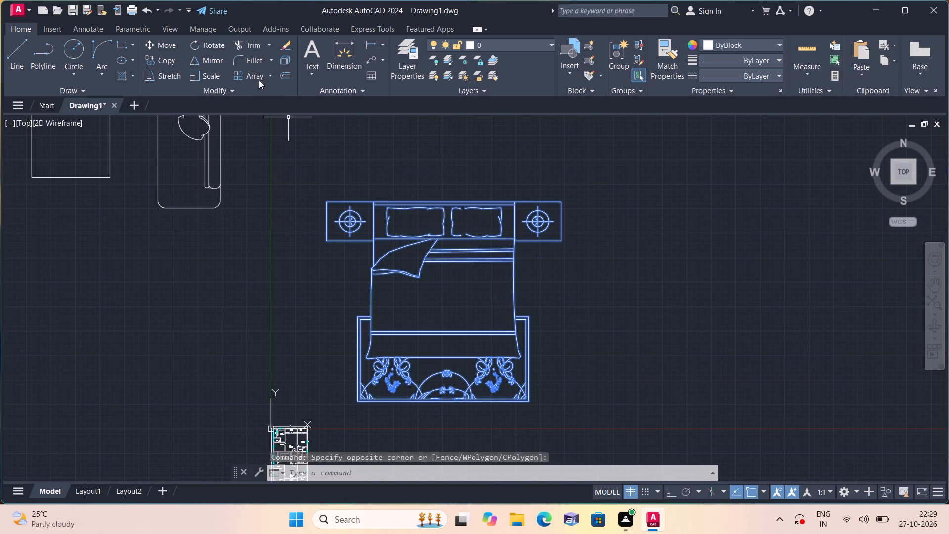
click(207, 45)
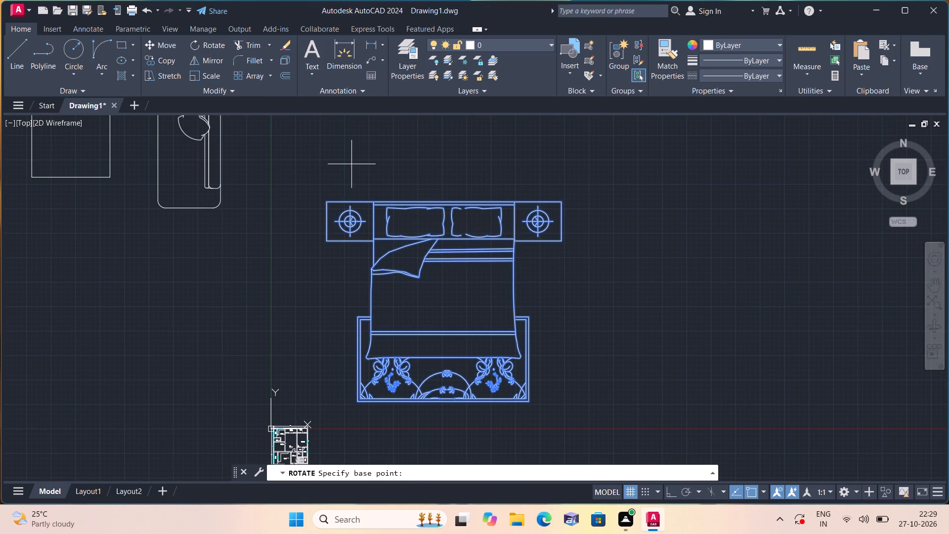
key(F8)
click(436, 273)
click(467, 165)
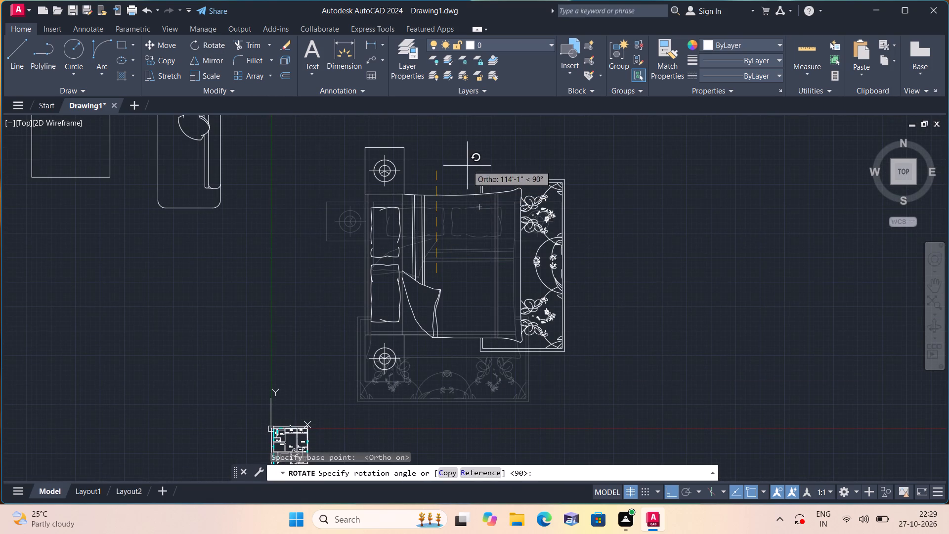
Mirror the rotated bed across a vertical line beyond its rug, keep the original, and turn Ortho off.
drag(614, 411, 602, 385)
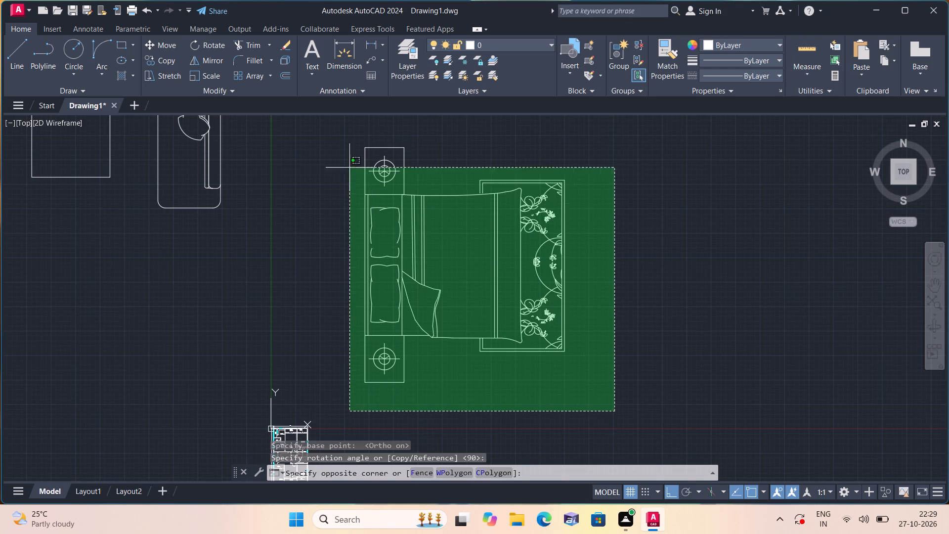
click(330, 130)
click(212, 59)
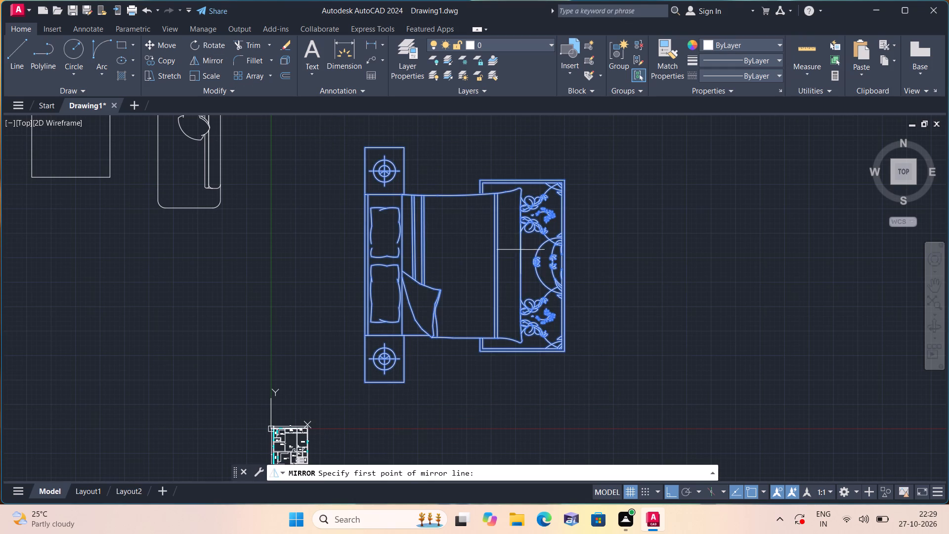
click(610, 161)
click(655, 357)
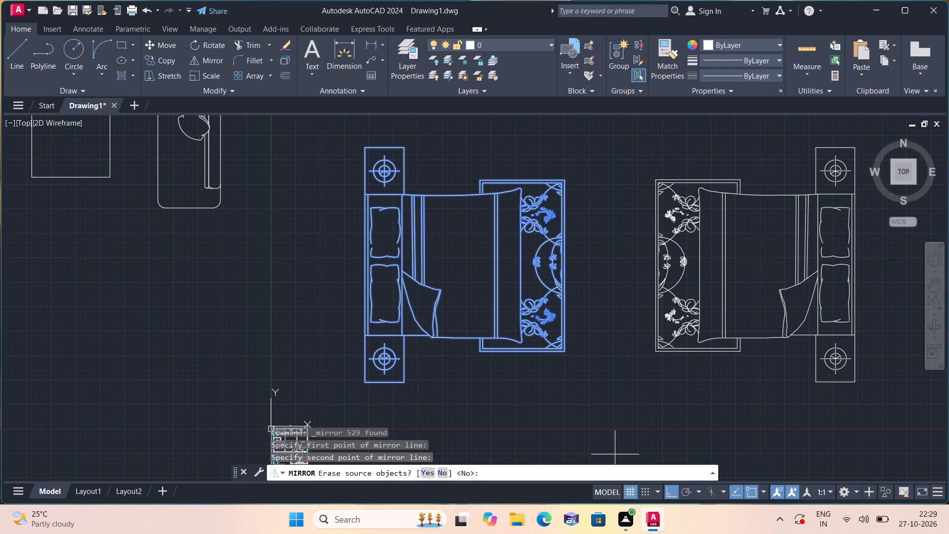
click(444, 469)
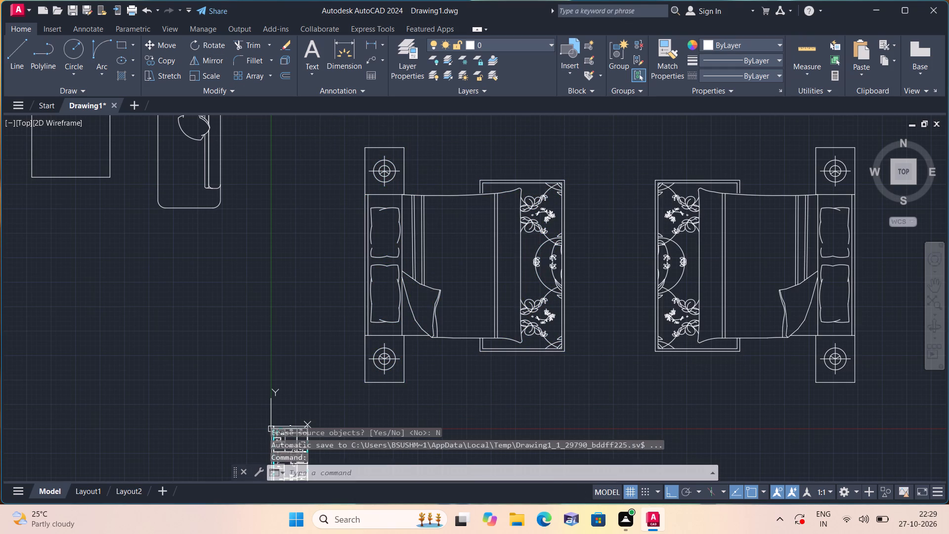
click(670, 490)
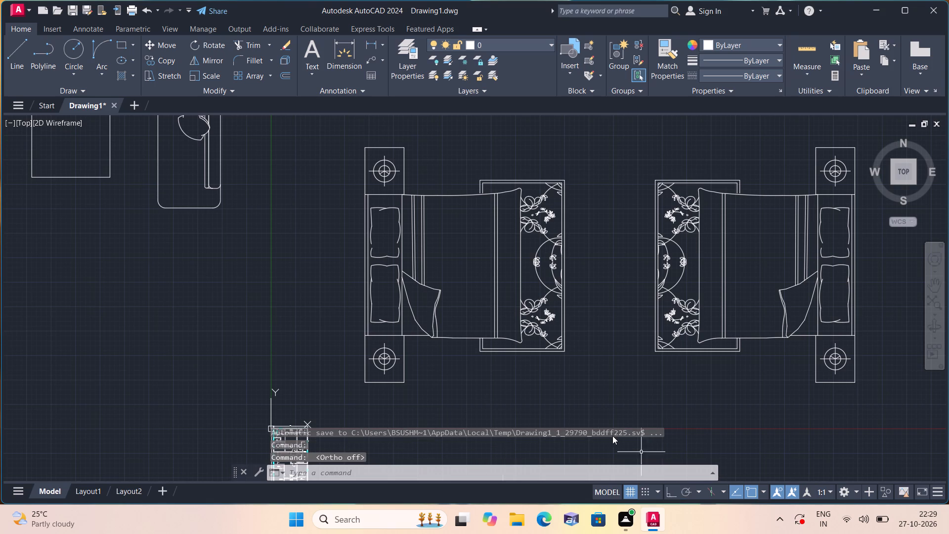
Start scaling the original rotated bed with its side tables and rug.
scroll(612, 433, down, 1)
drag(577, 362, 574, 354)
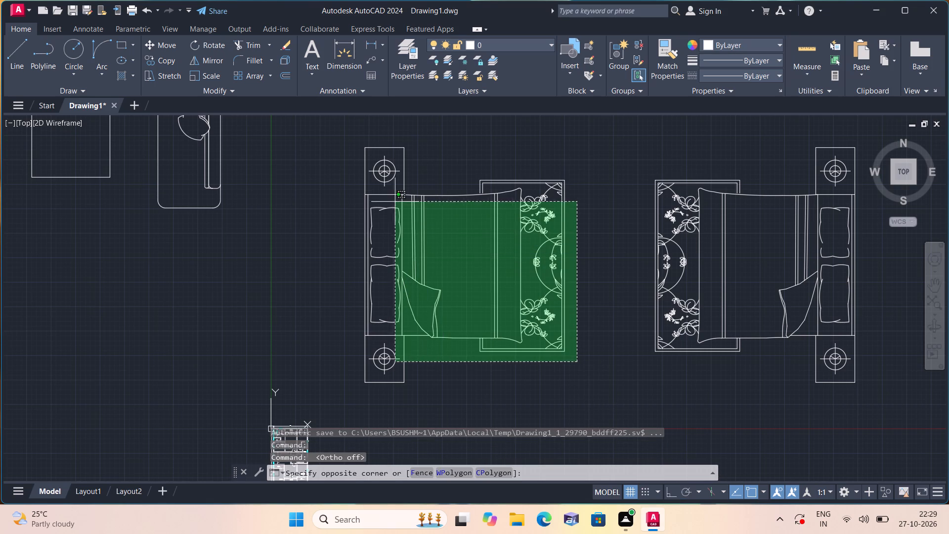
click(353, 134)
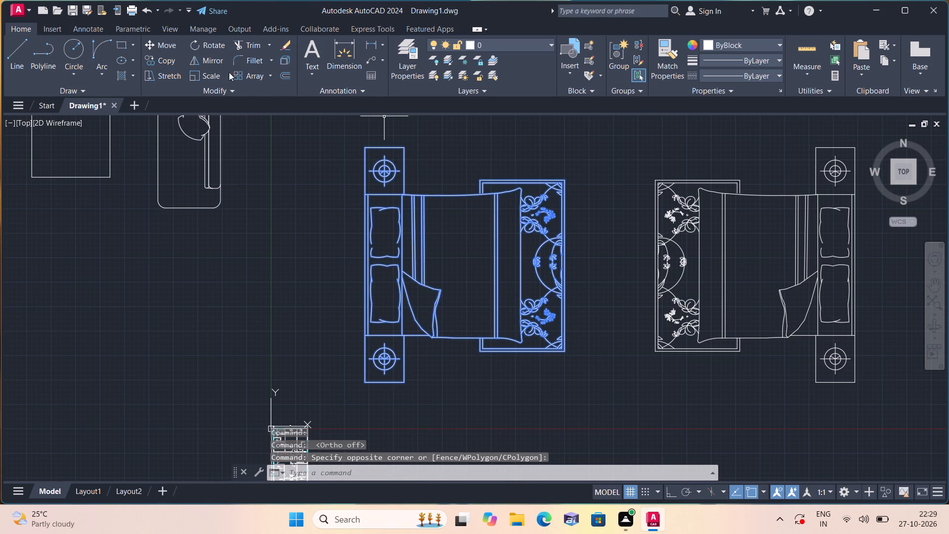
click(215, 75)
scroll(449, 284, up, 1)
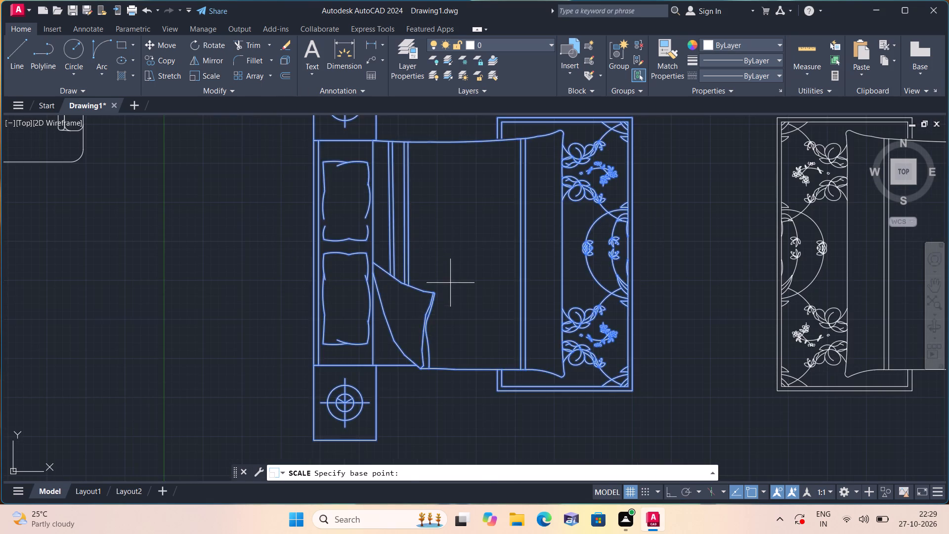
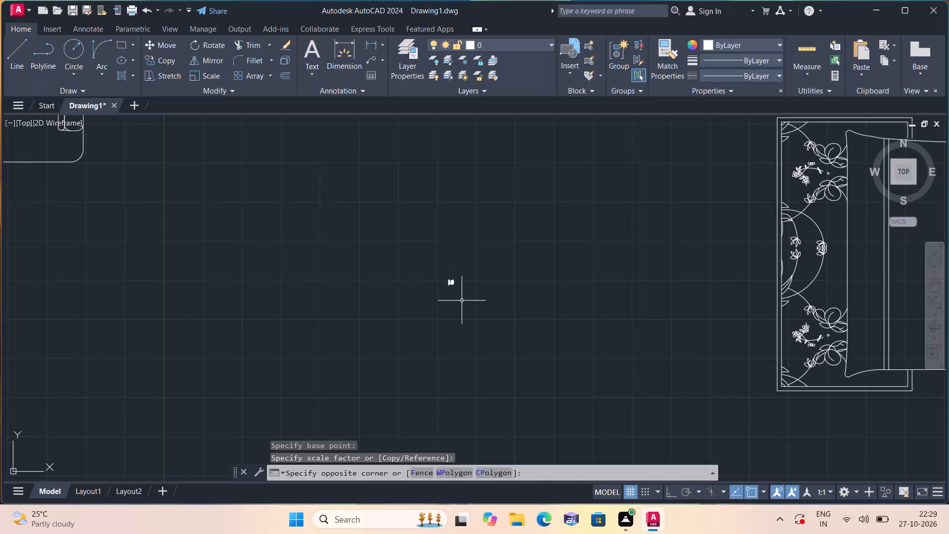
Move the scaled-down bed with side tables and rug into the 10'-9.5"X9'6" bedroom, headboard facing the W1 window wall.
click(421, 260)
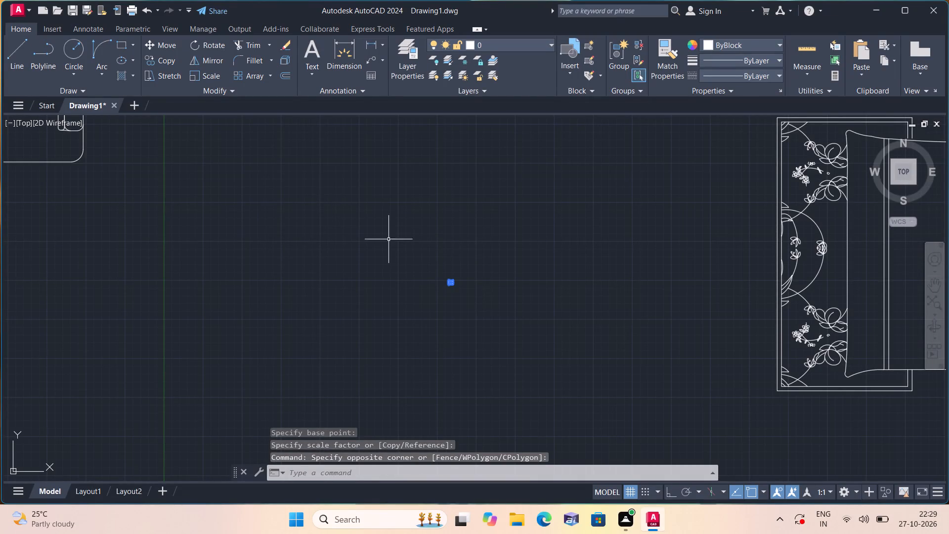
click(166, 44)
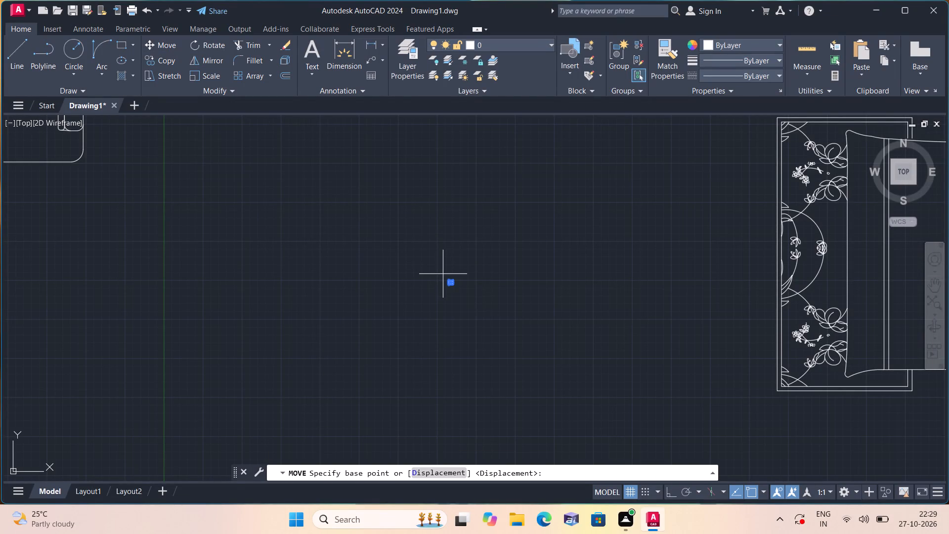
click(451, 282)
scroll(441, 309, down, 1)
middle_drag(433, 318, 476, 227)
scroll(457, 248, down, 2)
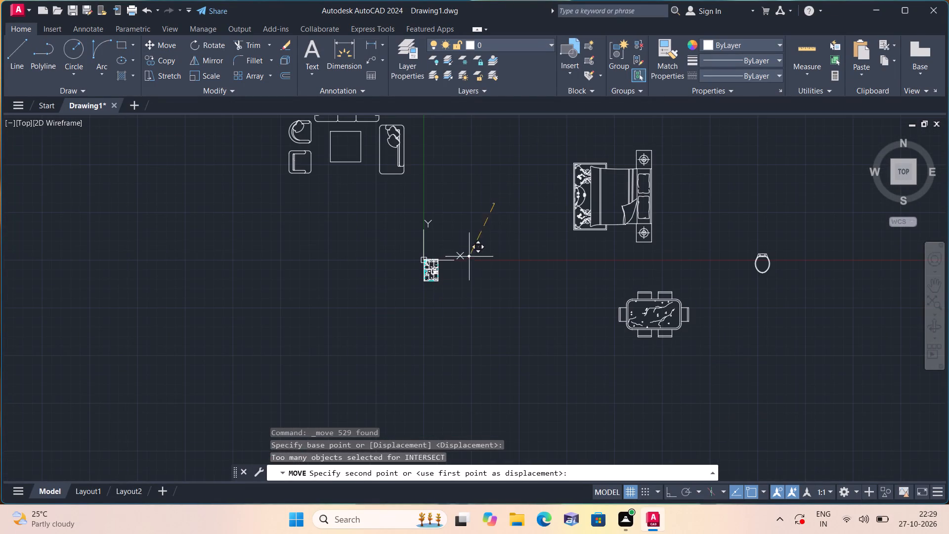
scroll(460, 267, up, 3)
scroll(368, 251, up, 2)
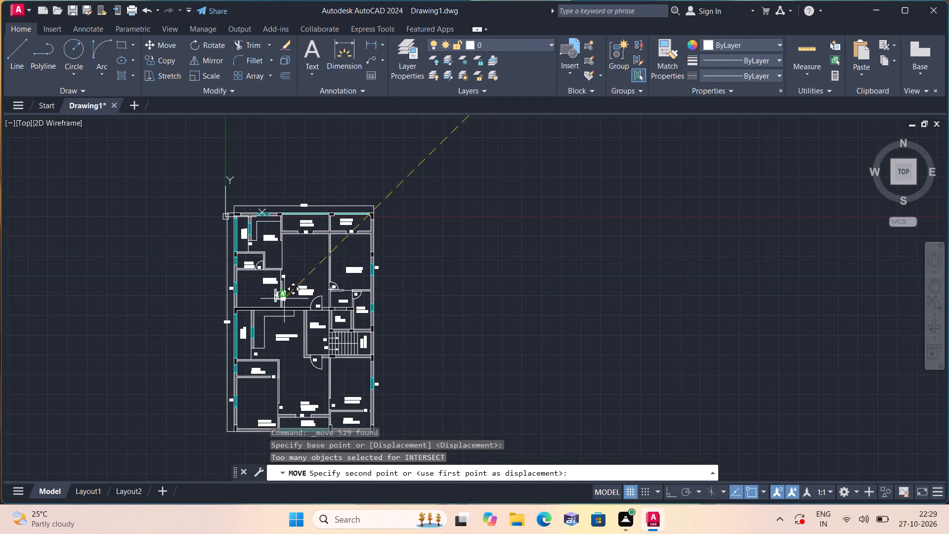
scroll(237, 307, up, 4)
middle_drag(277, 290, 433, 291)
scroll(287, 287, down, 1)
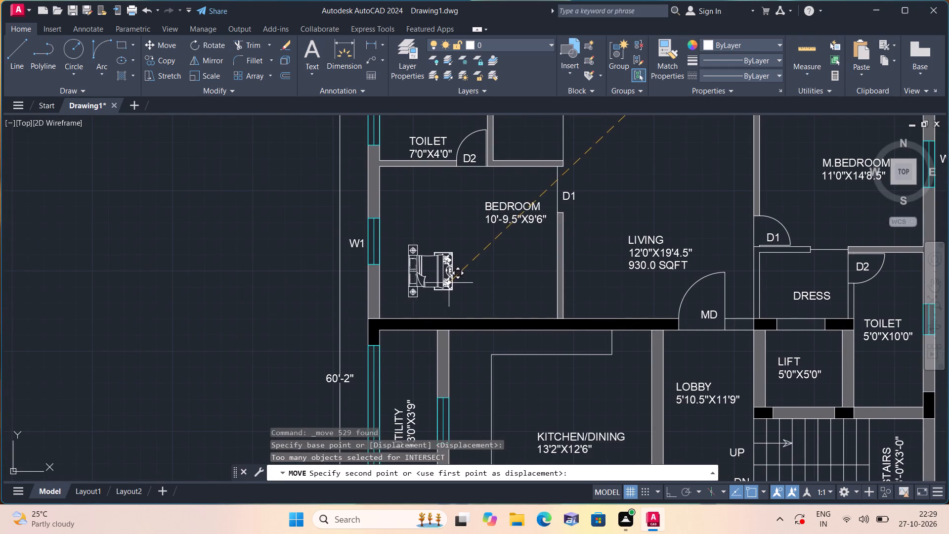
click(457, 277)
Enlarge the bed block in the 10'-9.5"X9'6" bedroom by about half, scaling from a point on the bed.
scroll(469, 293, up, 2)
drag(466, 300, 461, 294)
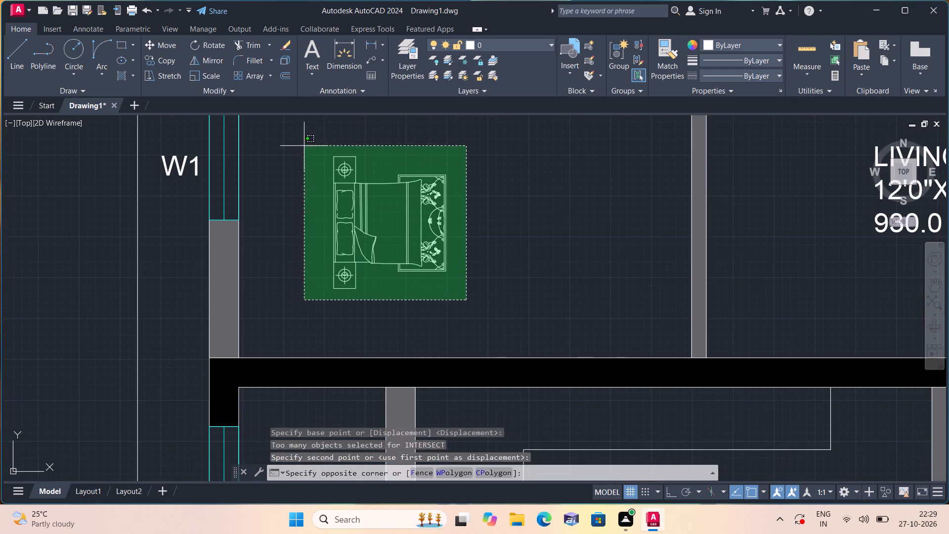
click(304, 144)
click(213, 73)
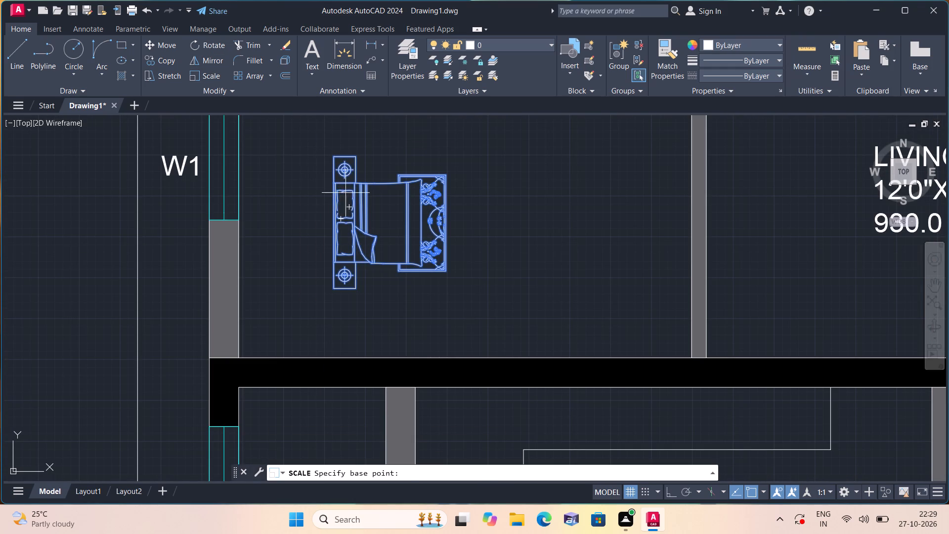
click(369, 201)
scroll(434, 284, down, 1)
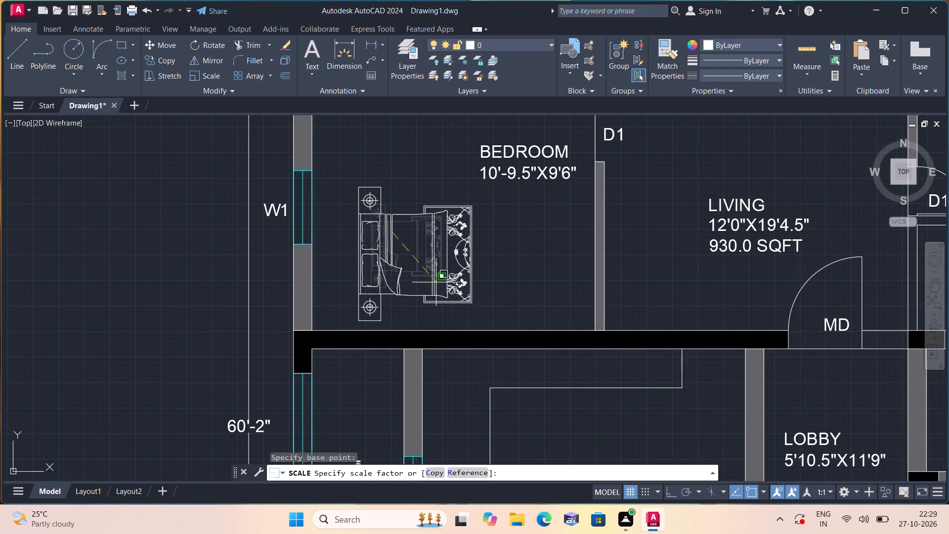
click(434, 282)
Move the enlarged bed block closer to the W1 window wall of the 10'-9.5"X9'6" bedroom.
click(478, 309)
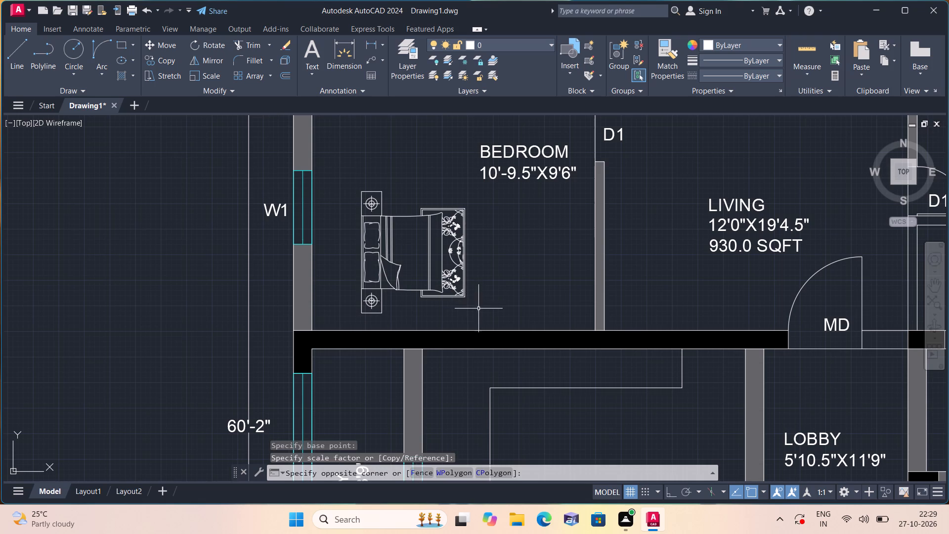
click(356, 193)
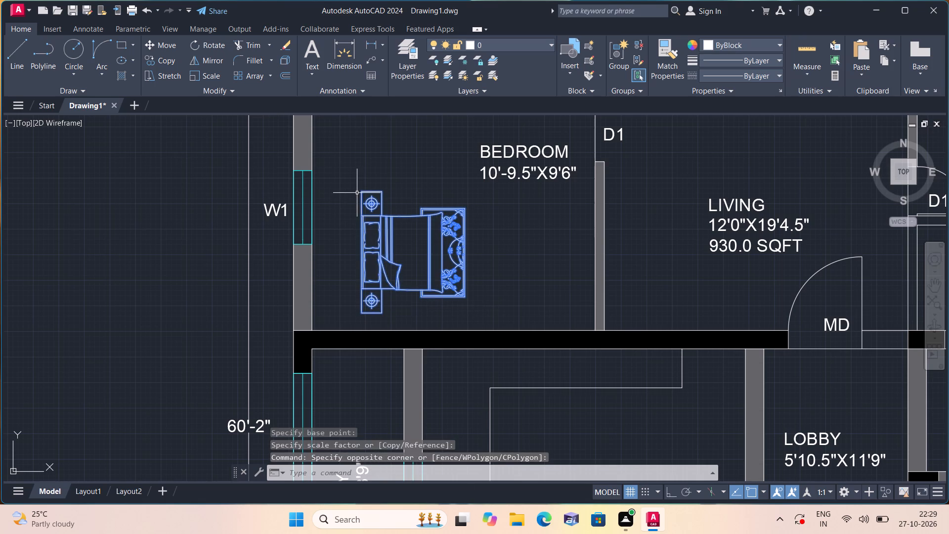
click(167, 44)
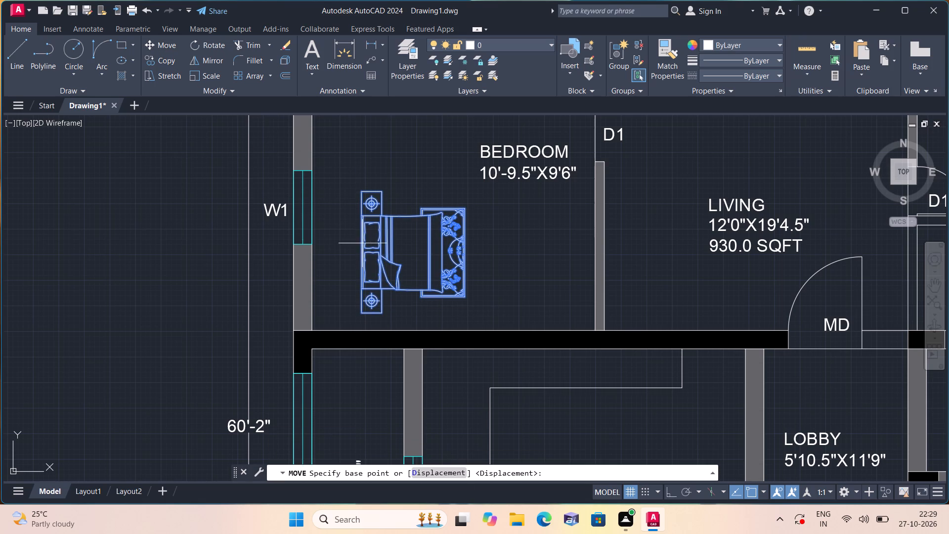
click(413, 243)
click(383, 232)
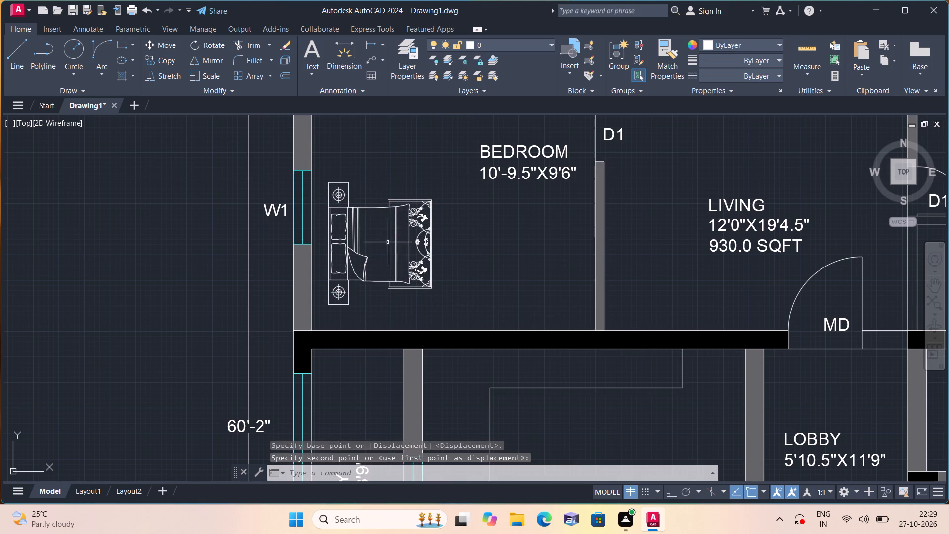
Copy the bed block into the 10'9.5"X13'5.5" bedroom, beside its W1 window, and finish copying.
click(458, 310)
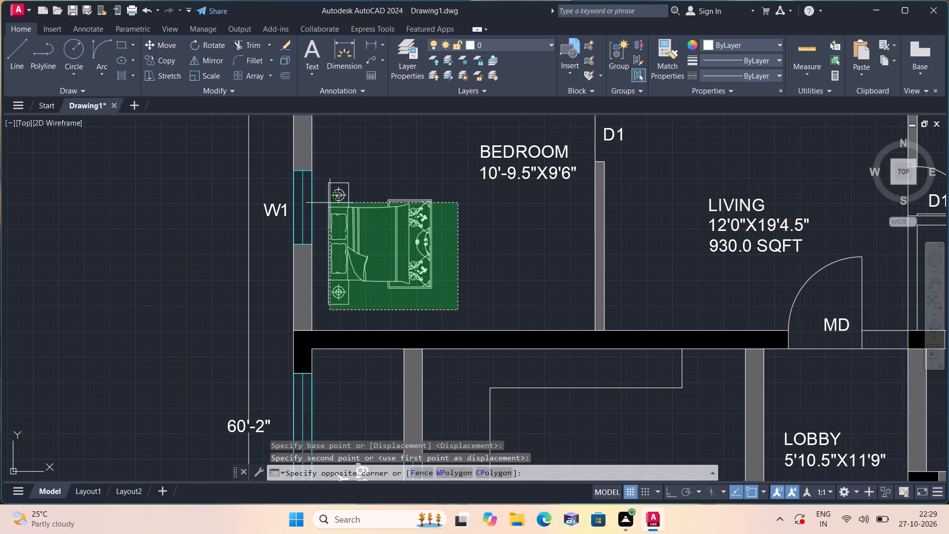
click(325, 174)
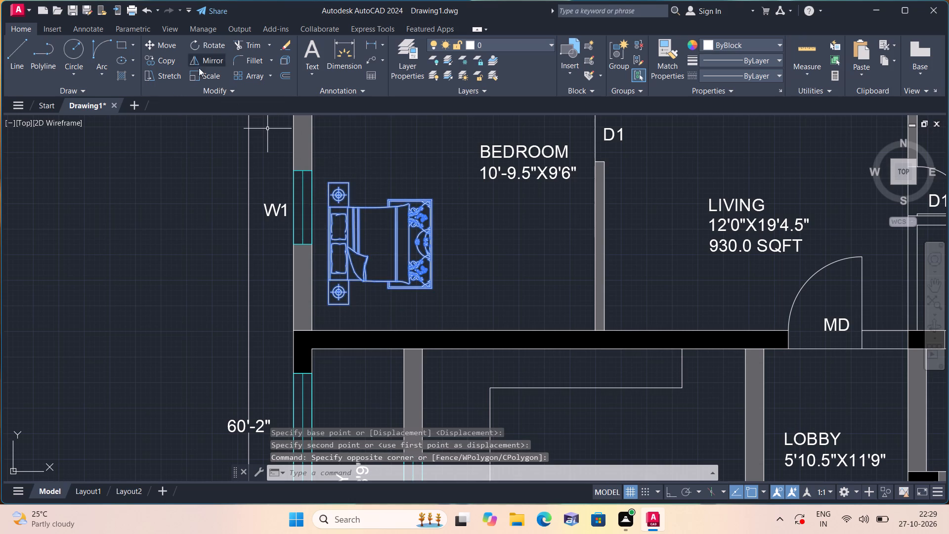
click(163, 59)
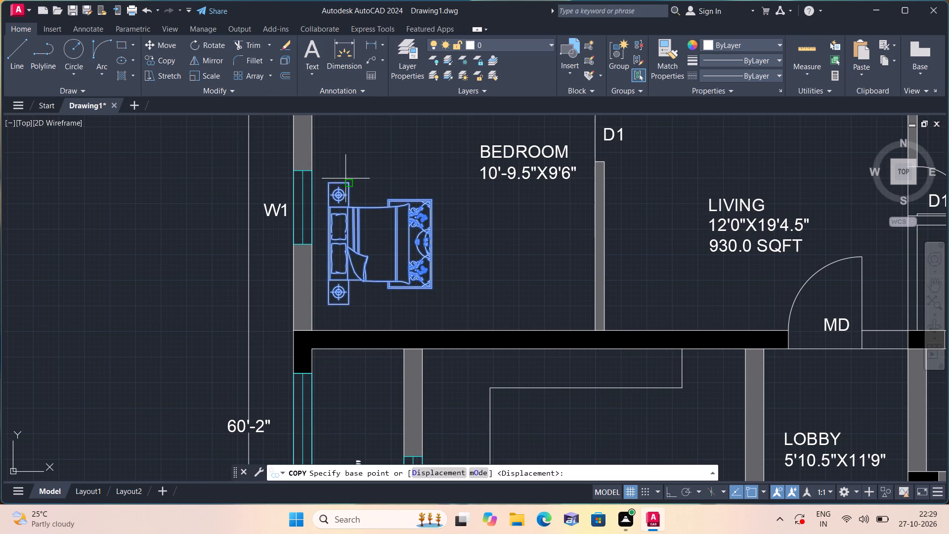
click(393, 222)
middle_drag(406, 297, 388, 159)
scroll(404, 297, down, 3)
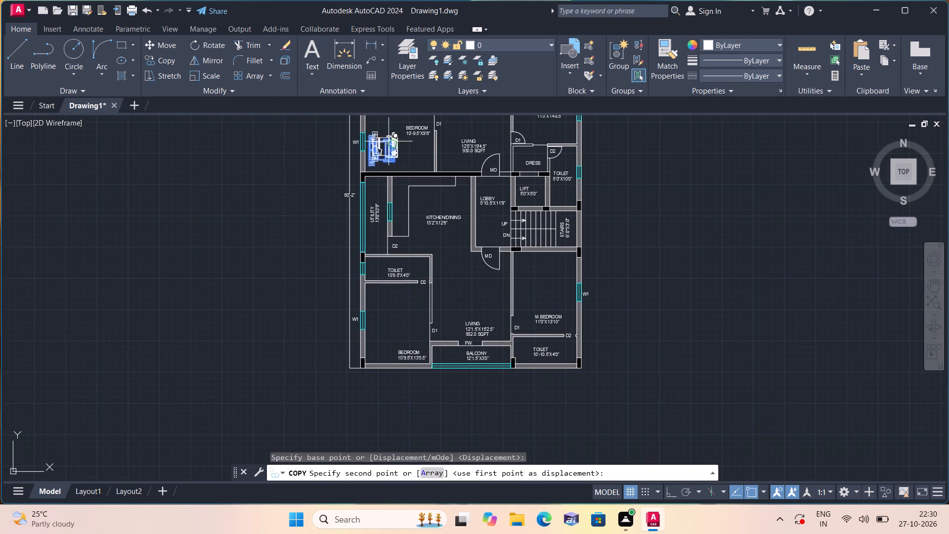
scroll(393, 332, up, 2)
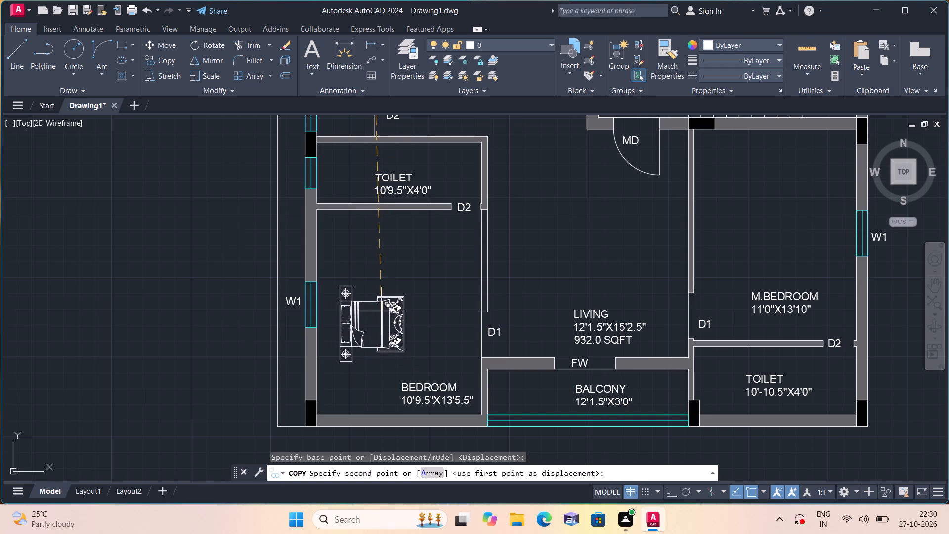
click(383, 311)
key(Escape)
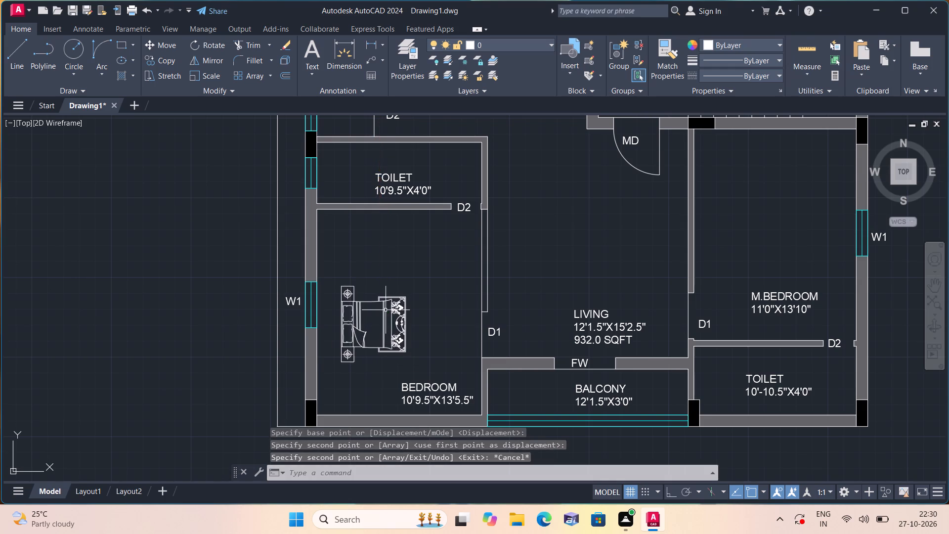
Scale up the copied bed block in the 10'9.5"X13'5.5" bedroom from a point on the bed.
scroll(392, 327, up, 1)
click(435, 387)
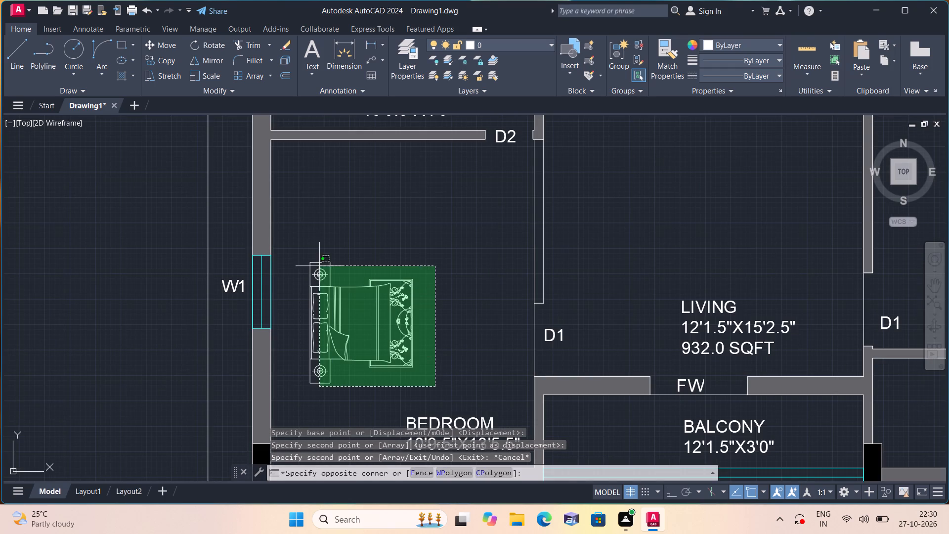
click(292, 231)
click(211, 73)
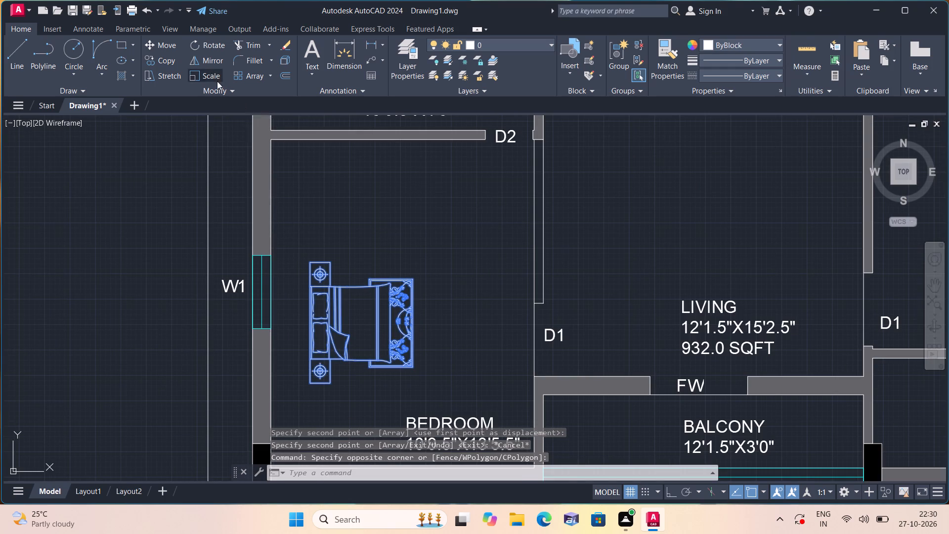
click(352, 292)
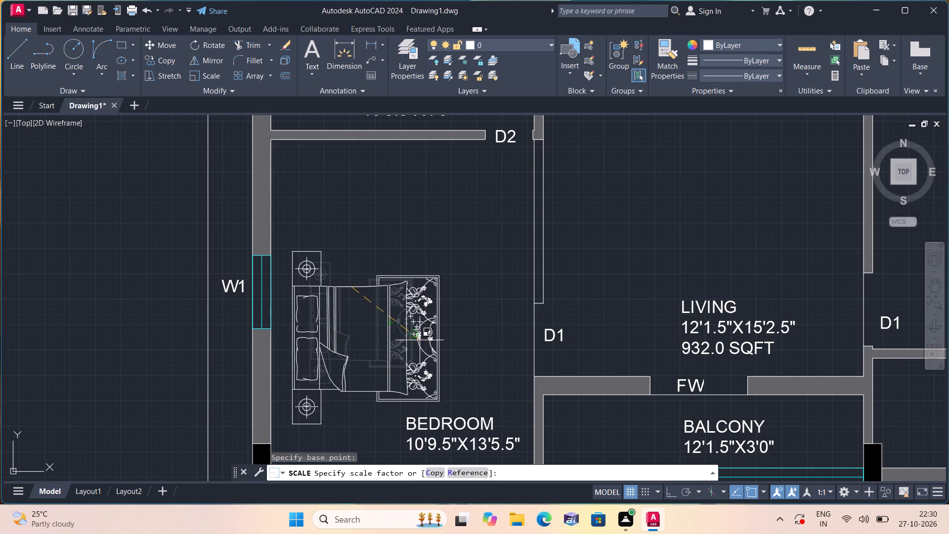
click(418, 338)
Move the bed block in the 10'-9.5"X9'6" bedroom slightly away from the W1 window wall toward the room's middle.
scroll(433, 323, down, 4)
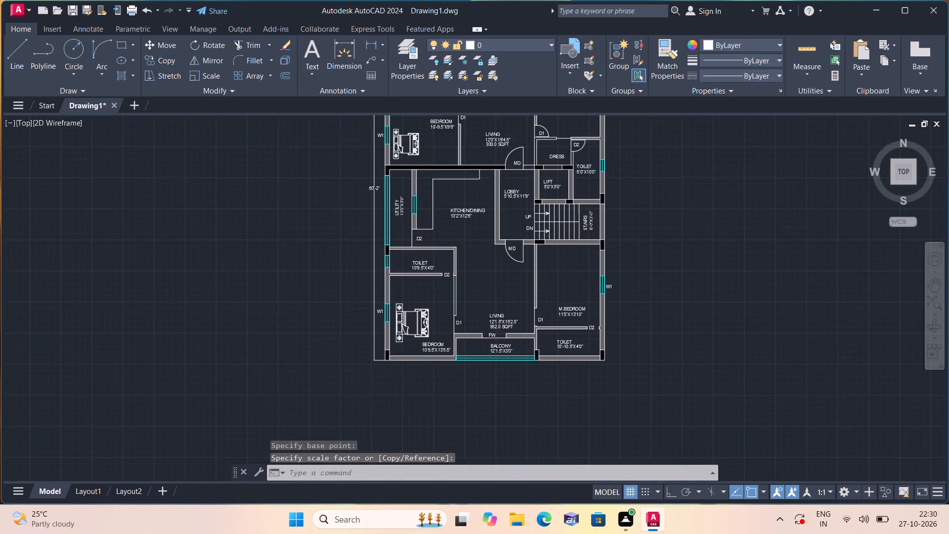
scroll(420, 207, up, 4)
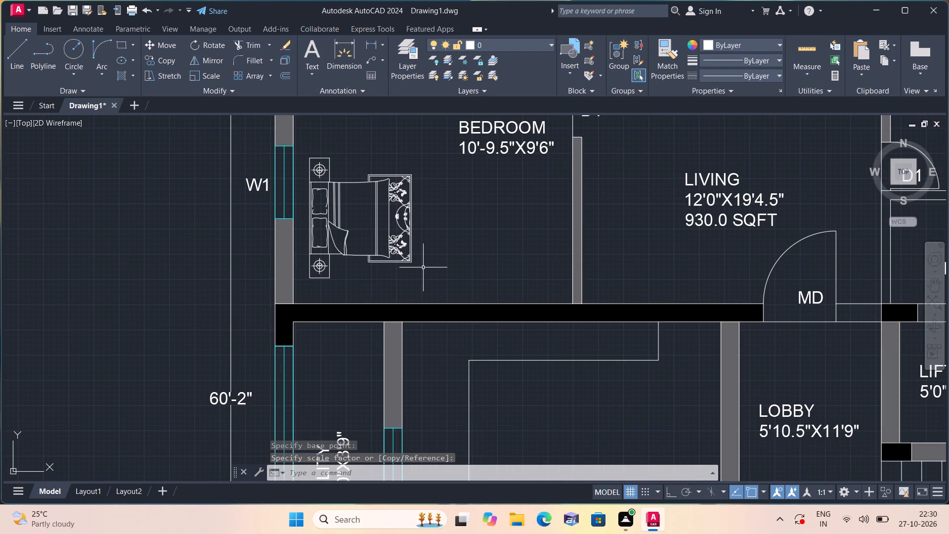
click(423, 275)
click(306, 155)
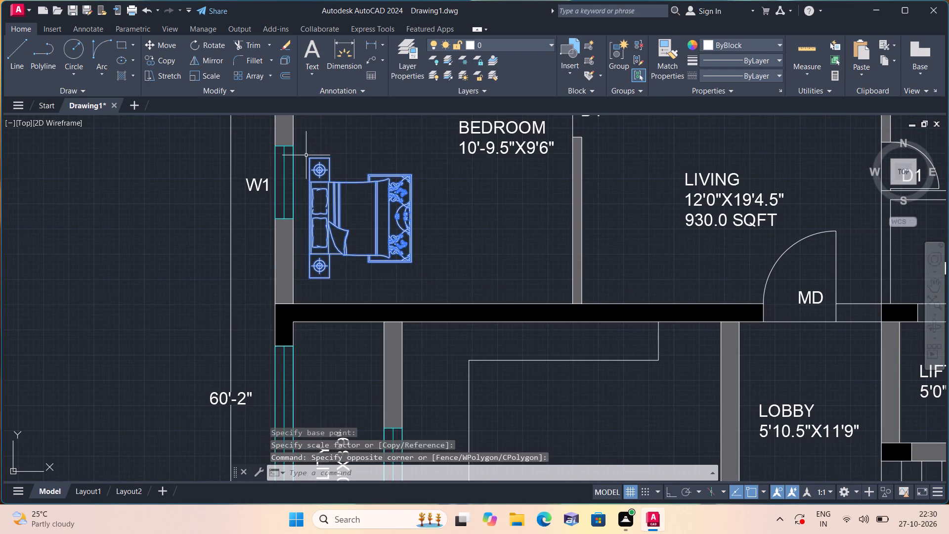
click(164, 43)
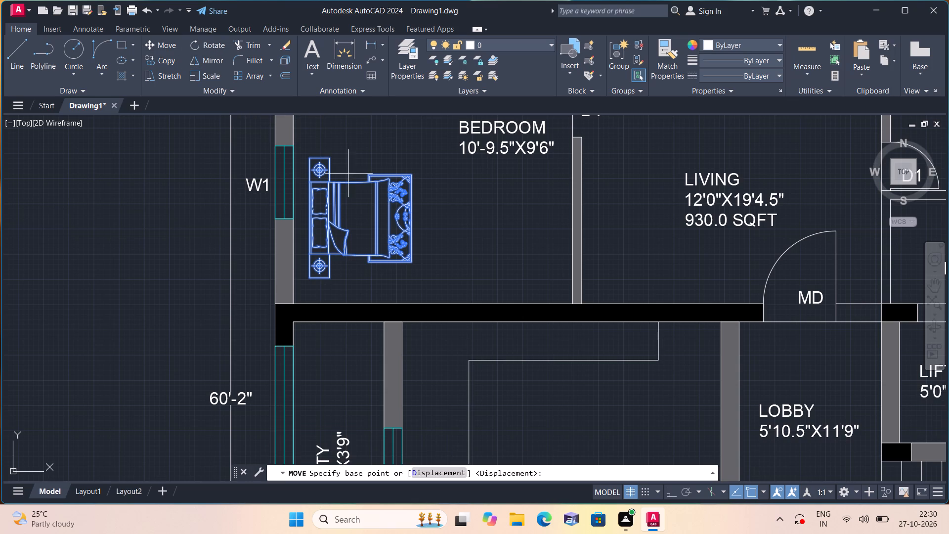
click(353, 194)
click(384, 201)
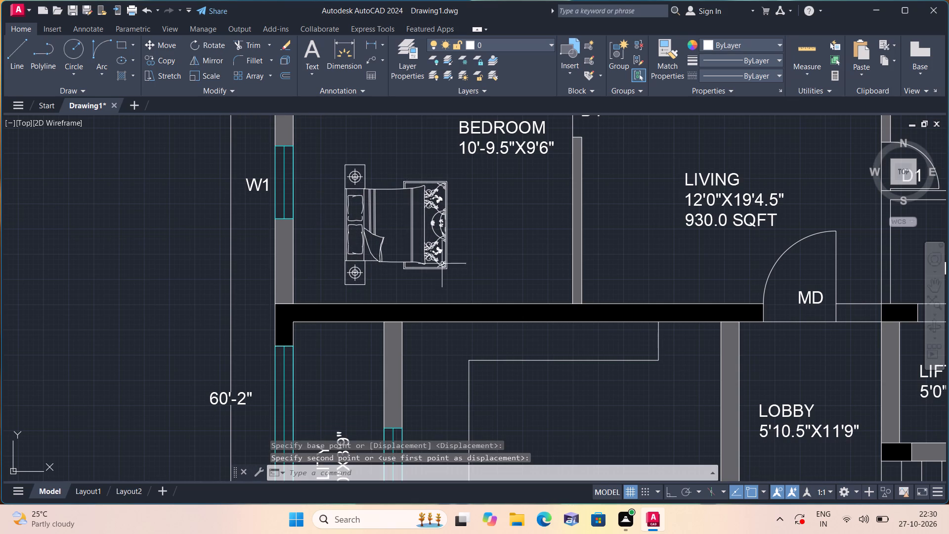
Scale up the bed block in the 10'-9.5"X9'6" bedroom slightly from a point on the bed.
drag(456, 279, 452, 276)
click(340, 175)
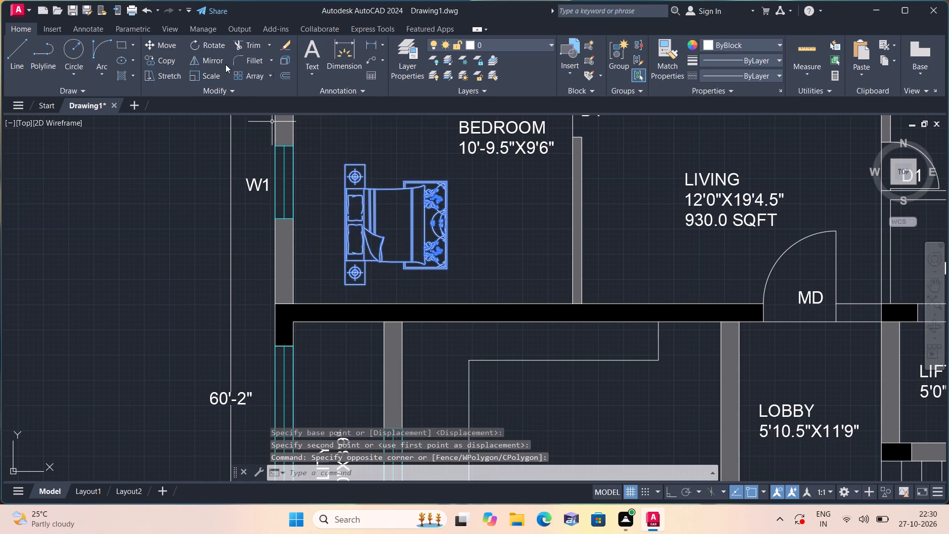
click(210, 75)
click(375, 212)
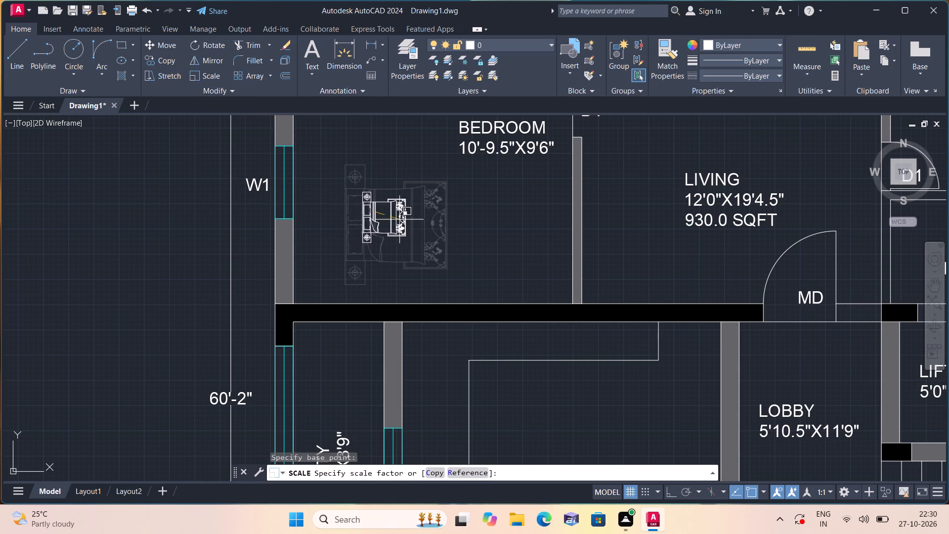
click(440, 237)
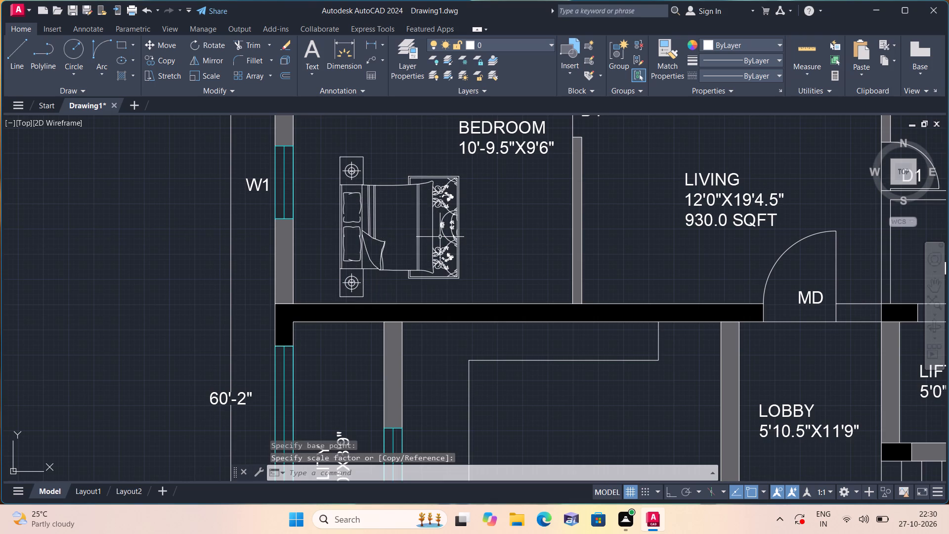
Scale the oversized mirrored bed block outside the plan down drastically, toward floor-plan size, from a point on the bed.
scroll(440, 237, down, 1)
middle_drag(465, 233, 384, 272)
scroll(395, 251, down, 5)
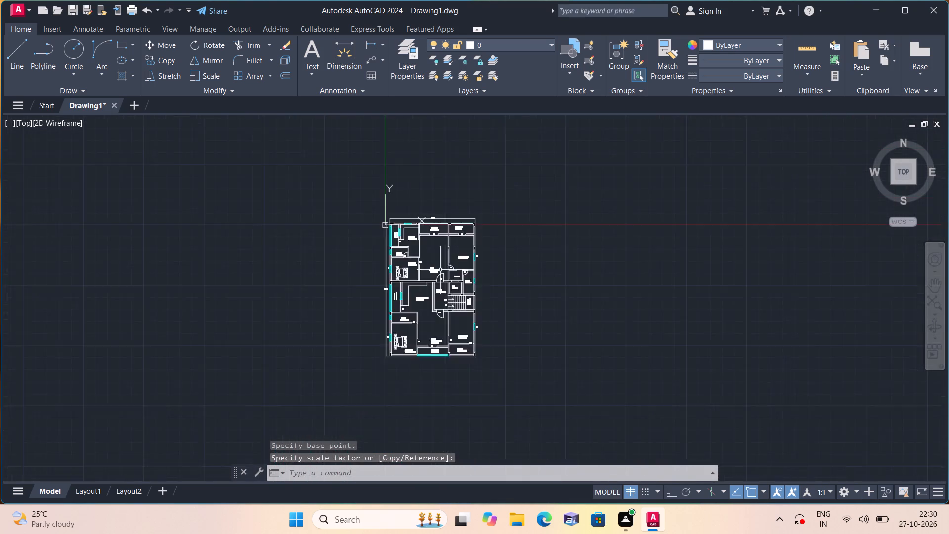
middle_drag(510, 227, 310, 274)
scroll(310, 274, down, 3)
scroll(452, 271, up, 2)
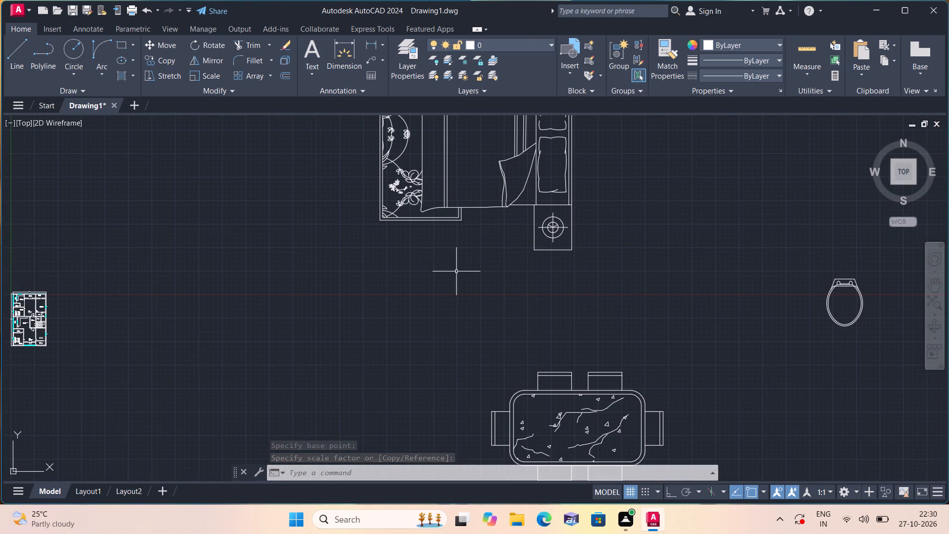
click(599, 295)
middle_drag(519, 272, 535, 331)
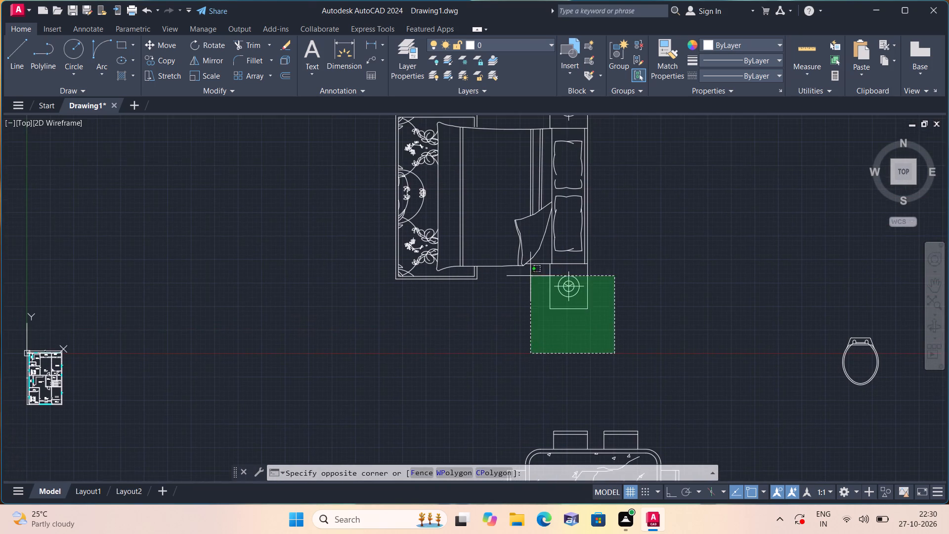
middle_drag(507, 215, 530, 306)
scroll(503, 215, down, 1)
click(458, 187)
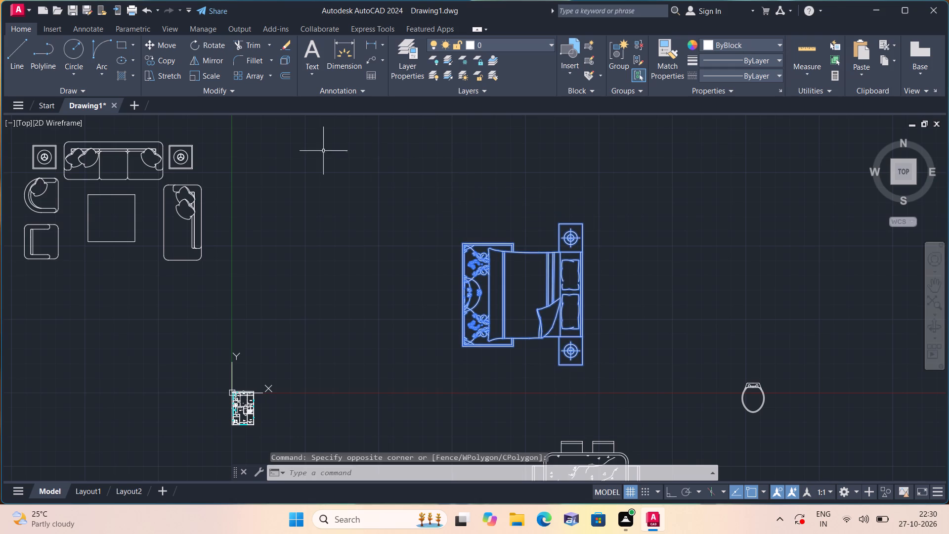
click(214, 74)
scroll(493, 295, up, 1)
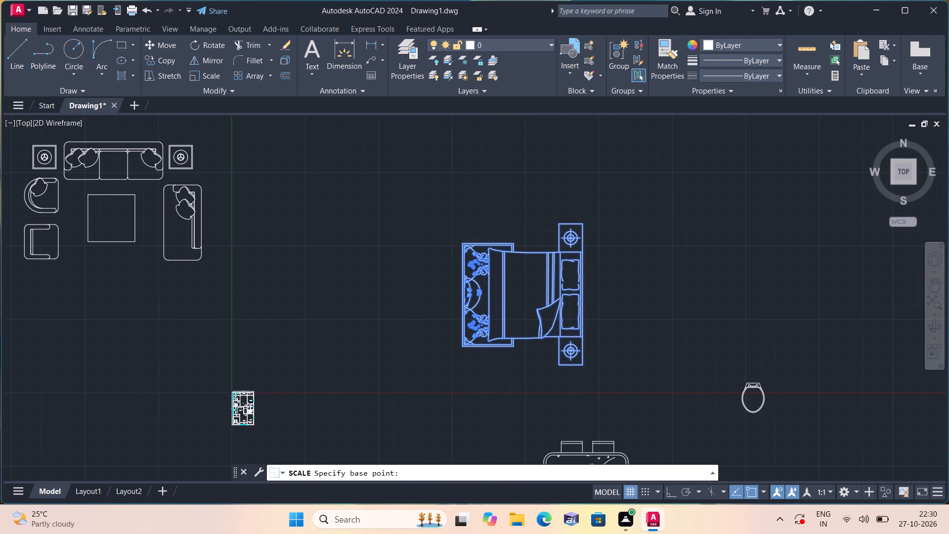
click(496, 295)
click(496, 298)
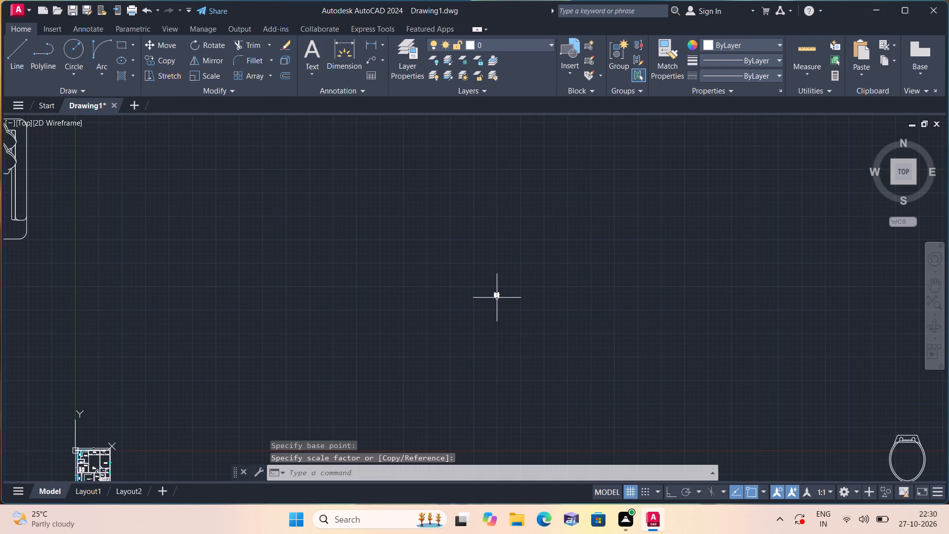
Move the scaled-down mirrored bed block from outside the plan into the 11'0"X14'8.5" M.BEDROOM, above its room label.
drag(520, 320, 500, 298)
click(428, 241)
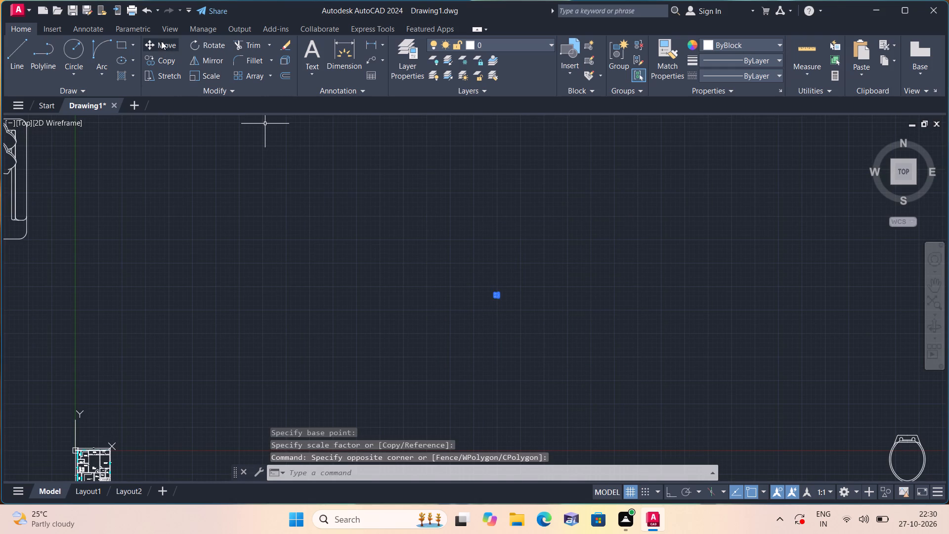
click(161, 41)
click(486, 293)
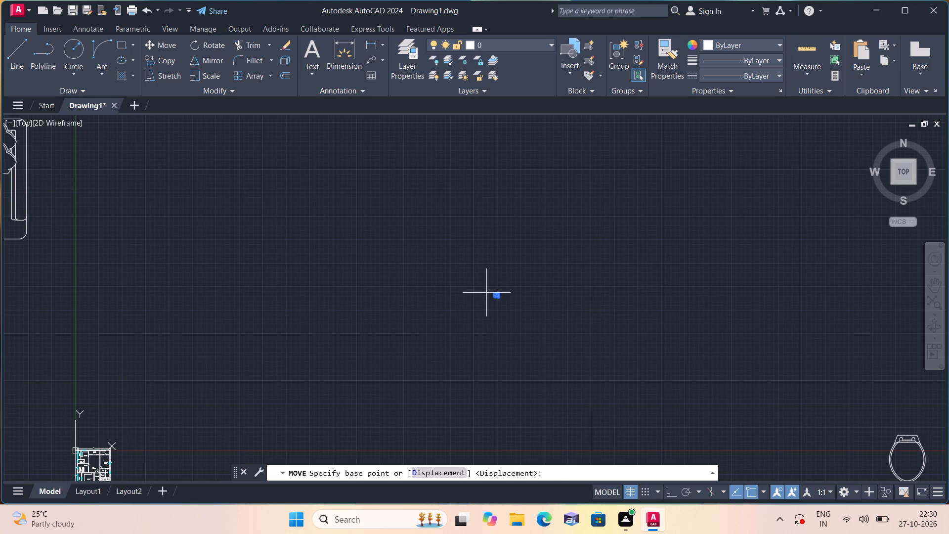
middle_drag(361, 348, 485, 197)
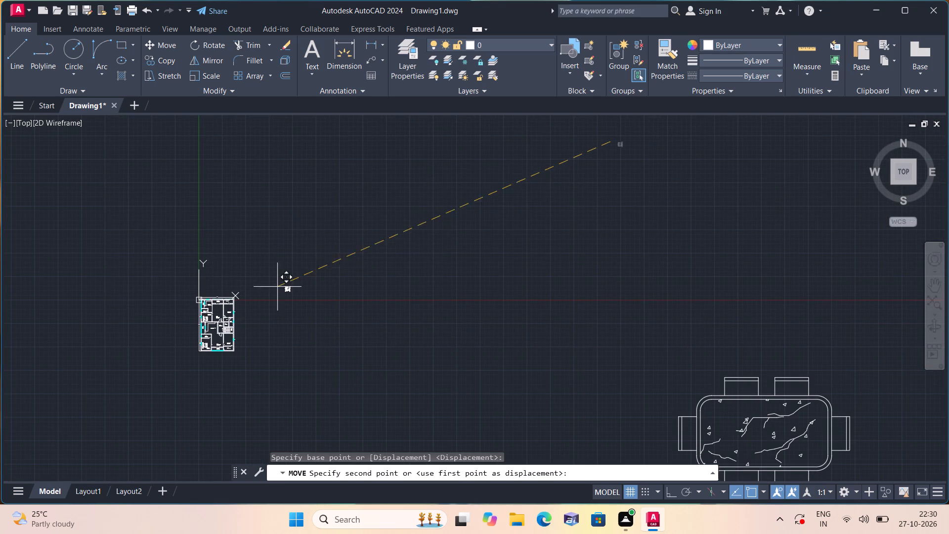
scroll(228, 297, up, 6)
middle_drag(216, 329, 360, 307)
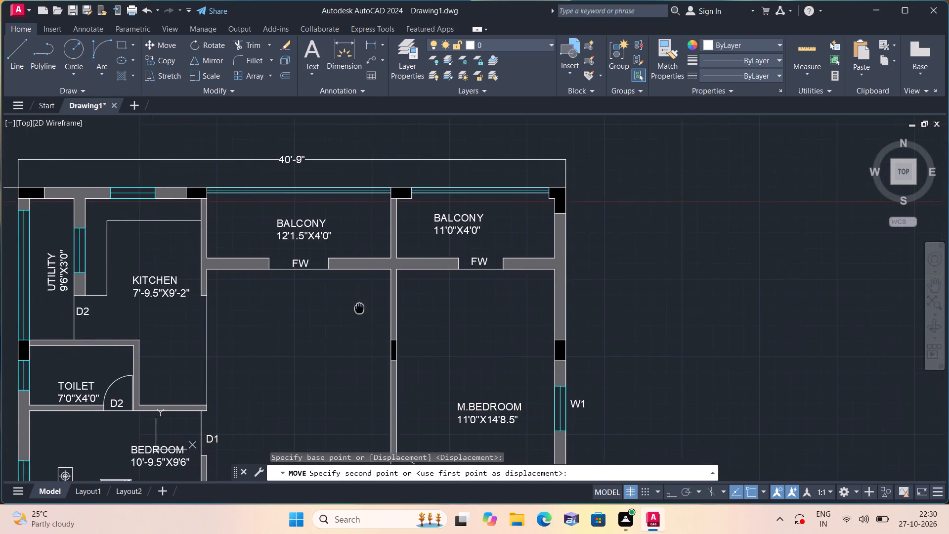
scroll(364, 312, up, 1)
click(310, 283)
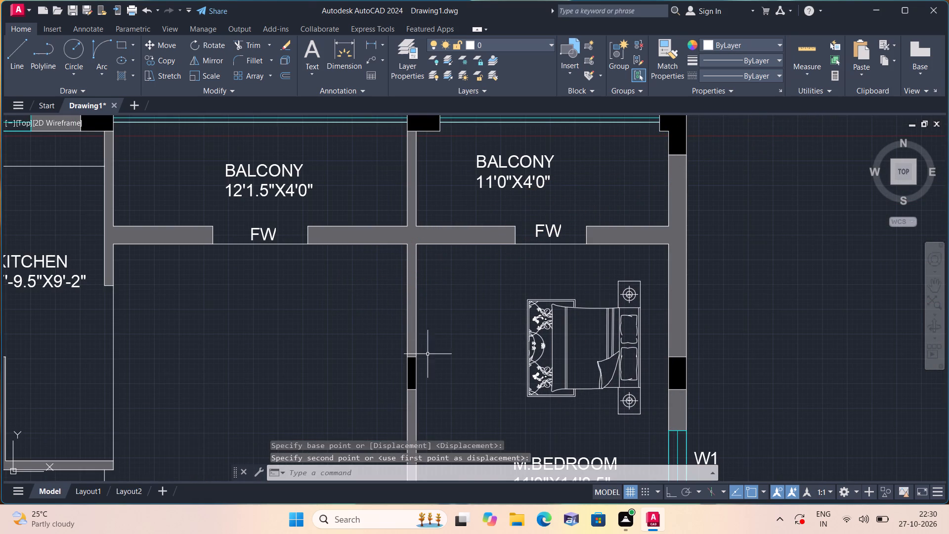
Scale up the bed block in the 11'0"X14'8.5" M.BEDROOM from a point on the bed.
middle_drag(542, 388, 491, 290)
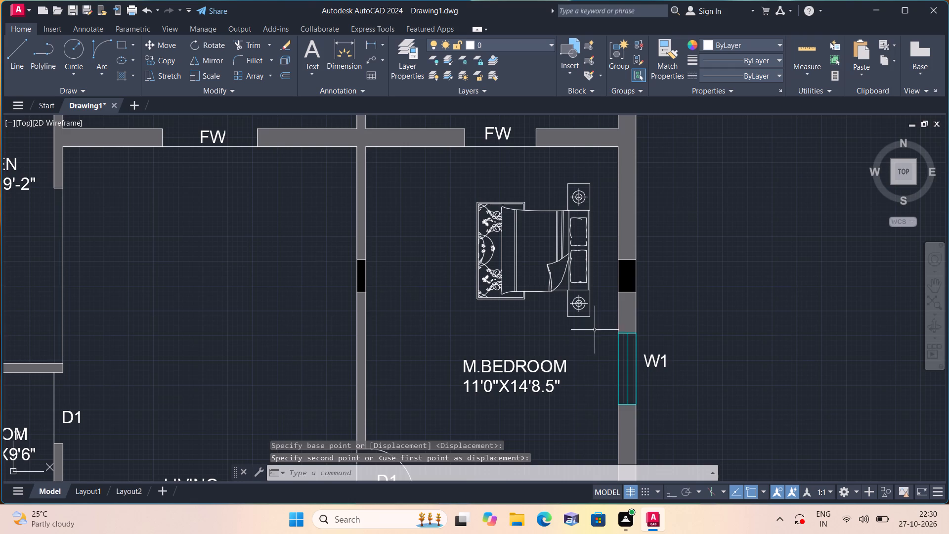
click(596, 329)
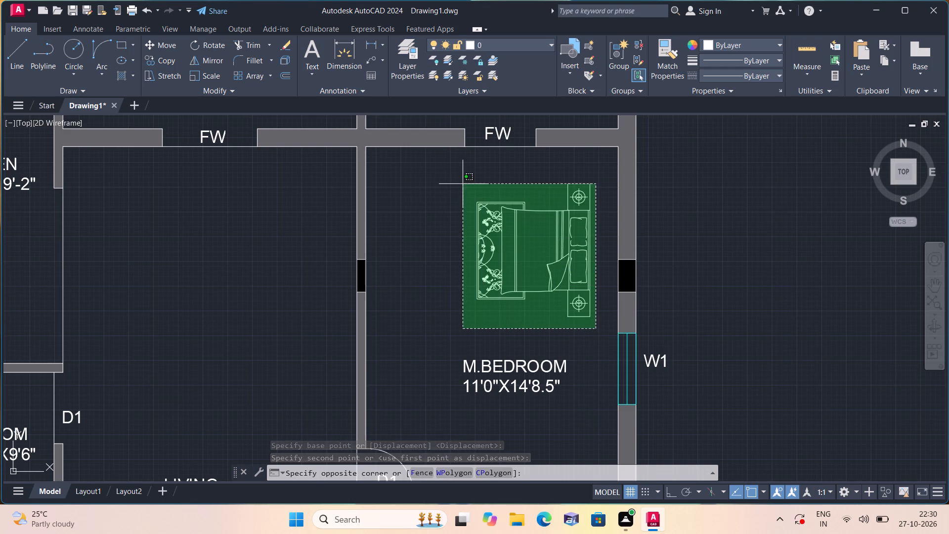
click(458, 175)
click(207, 71)
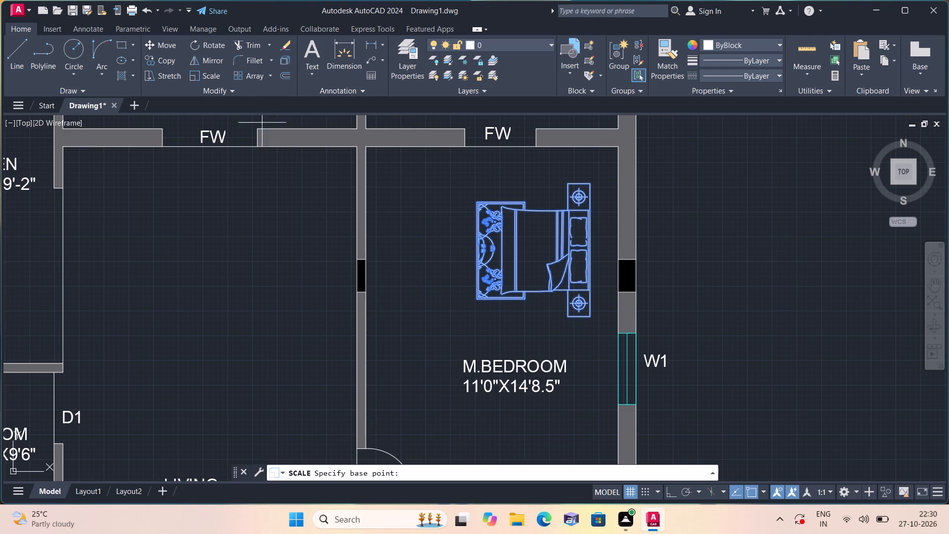
drag(533, 249, 533, 241)
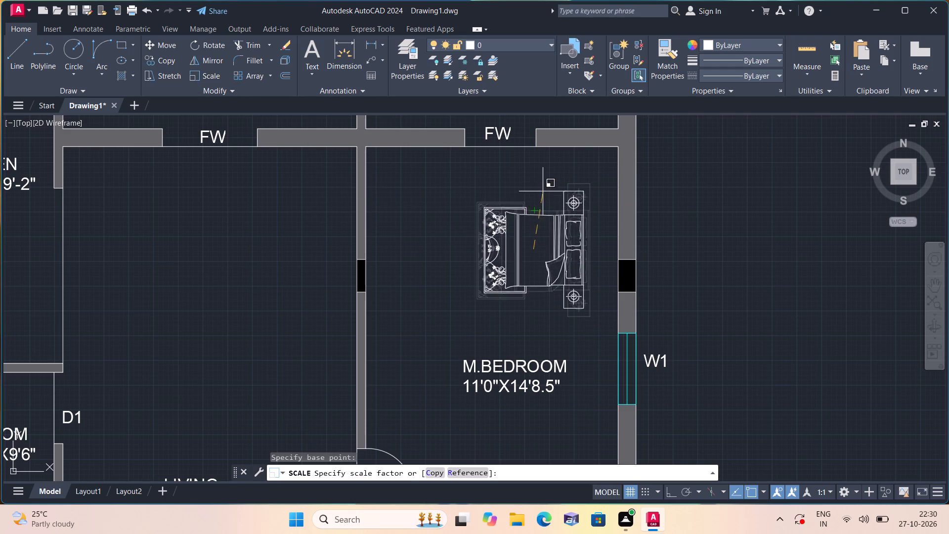
click(561, 167)
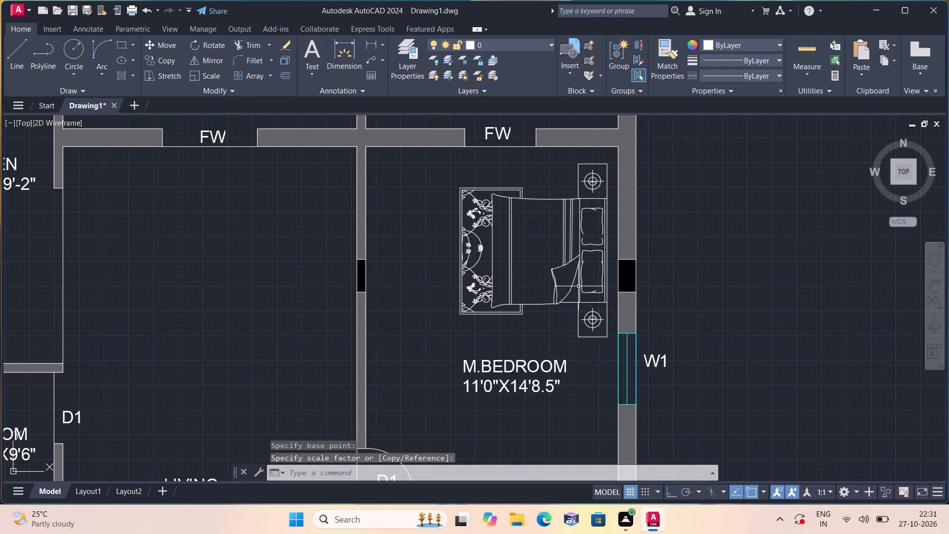
Copy the enlarged bed block from the 11'0"X14'8.5" M.BEDROOM into the 11'0"X13'10" M.BEDROOM, above its room label.
drag(610, 345, 606, 340)
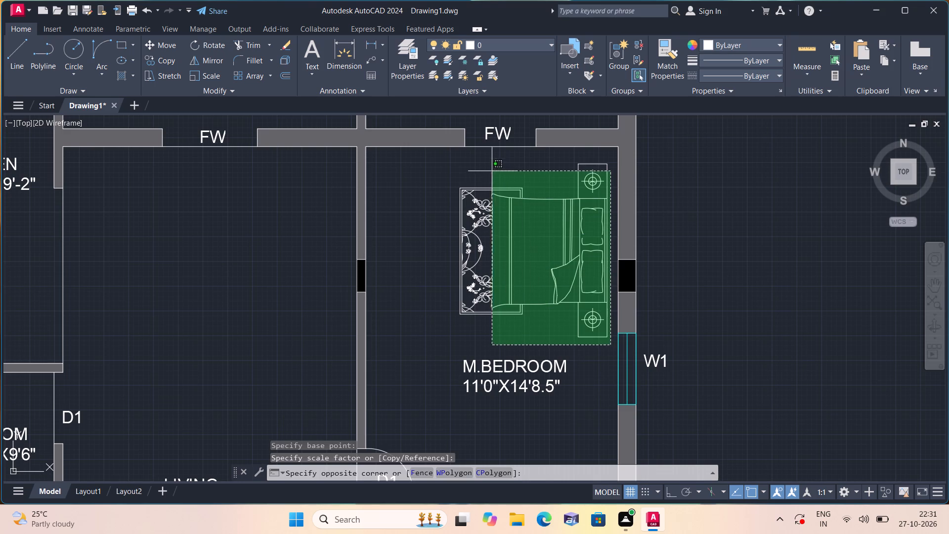
click(457, 167)
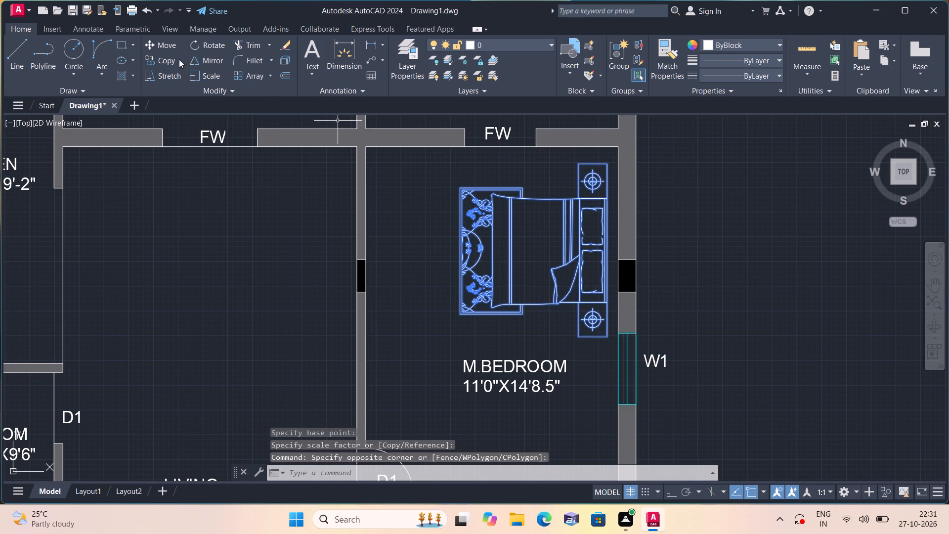
click(167, 59)
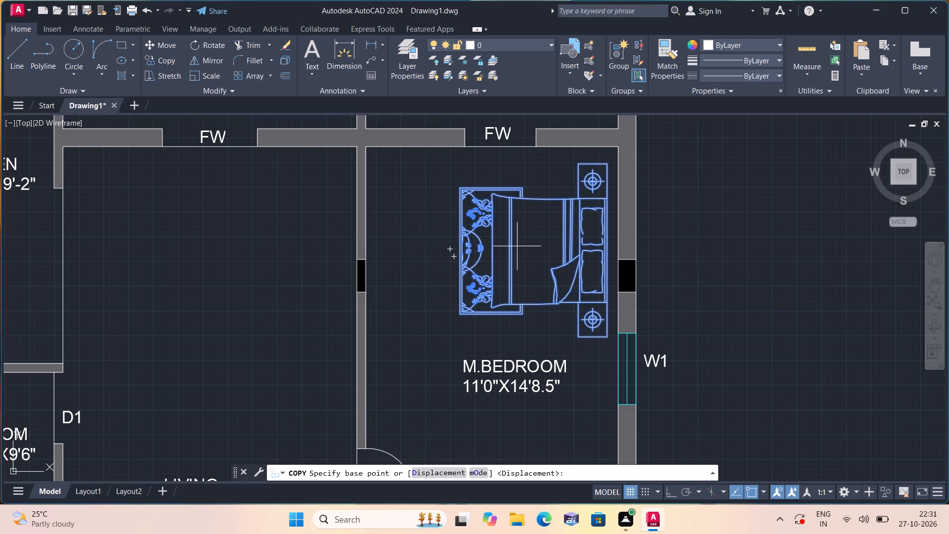
click(524, 241)
scroll(520, 277, down, 1)
middle_drag(521, 283, 515, 143)
scroll(515, 151, down, 2)
middle_drag(495, 302, 486, 270)
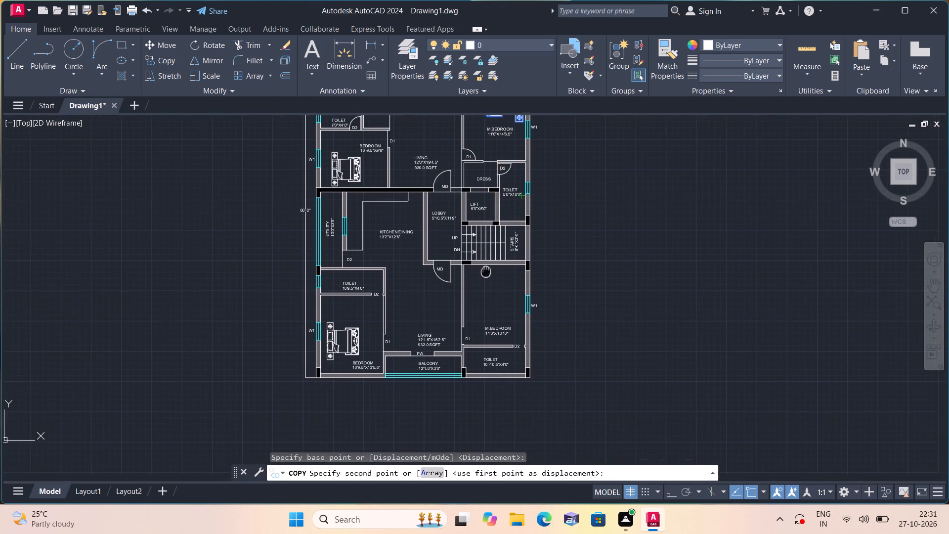
scroll(494, 291, up, 1)
click(500, 287)
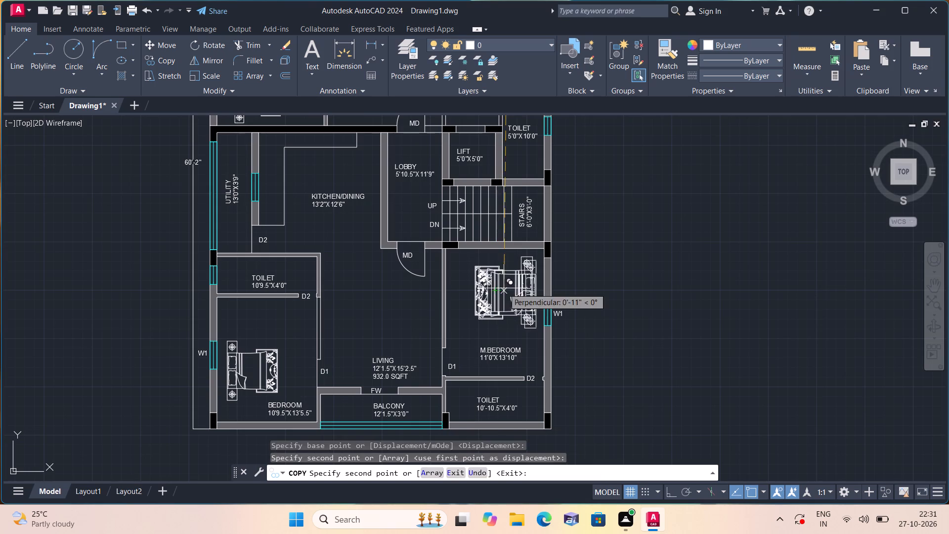
key(Escape)
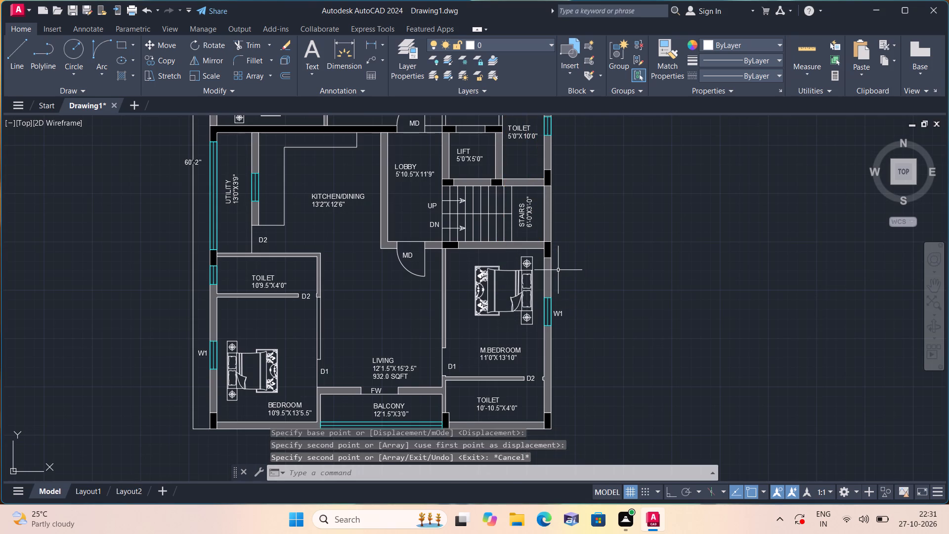
Move the M.BEDROOM 11'0"X13'10" label up and slightly left, to just below the bed.
scroll(476, 371, up, 1)
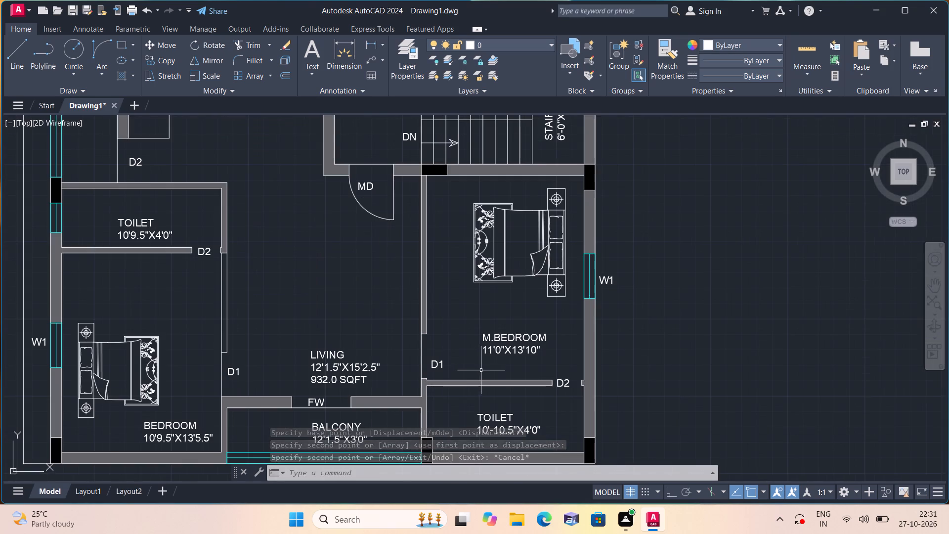
click(505, 339)
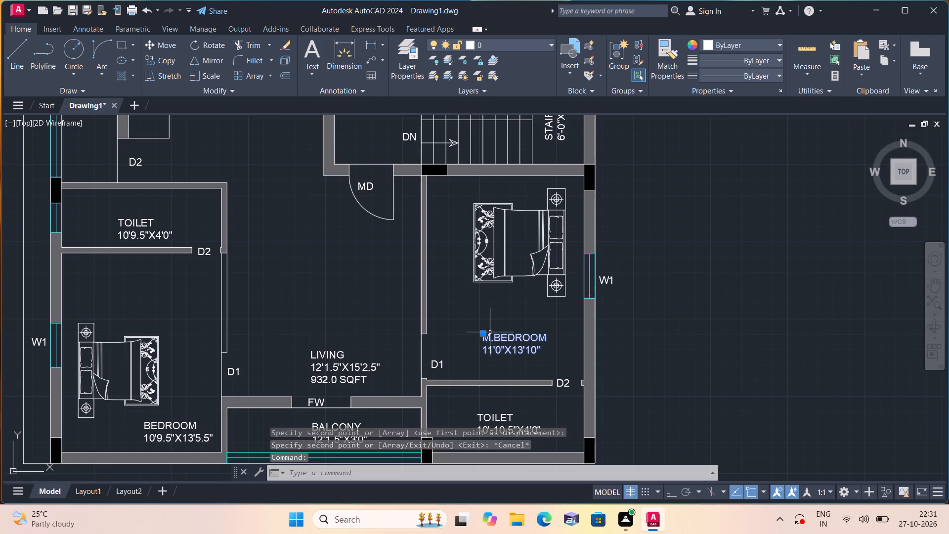
click(479, 334)
click(475, 312)
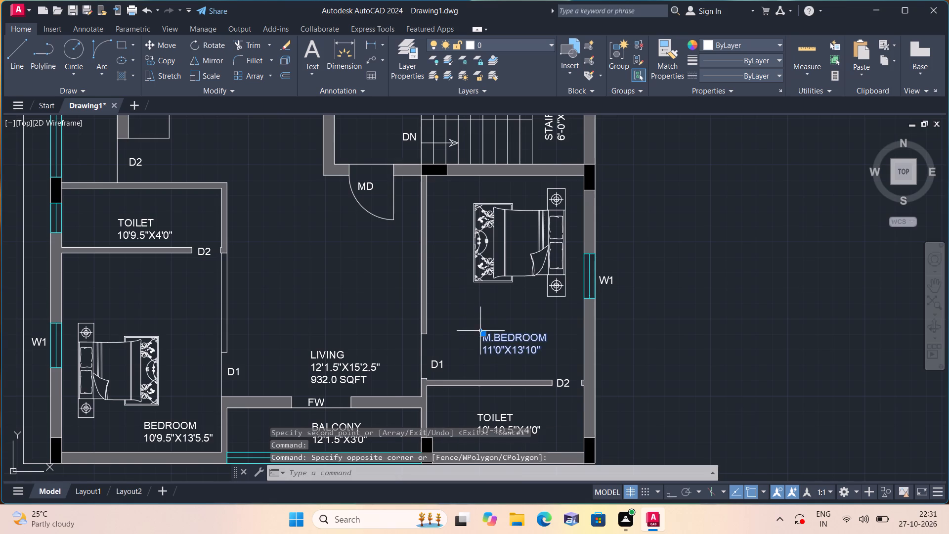
click(482, 334)
click(467, 296)
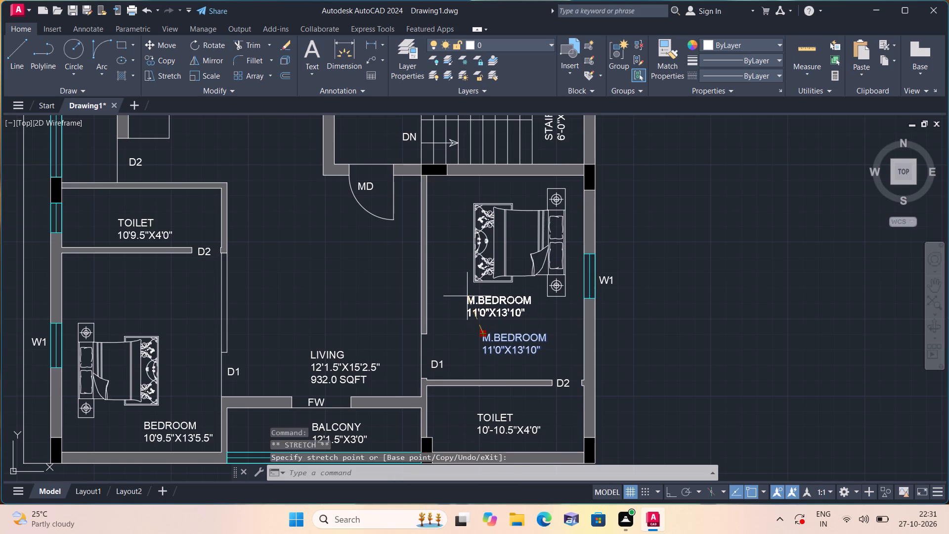
Move the BEDROOM 10'-9.5"X9'6" label down beside the foot of the bed.
scroll(467, 296, down, 1)
middle_drag(472, 247, 500, 328)
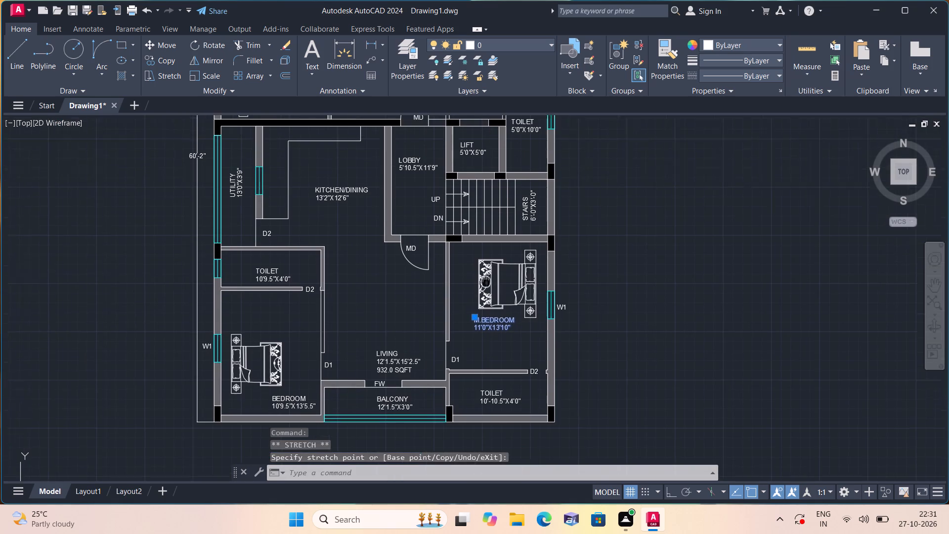
middle_drag(500, 328, 531, 385)
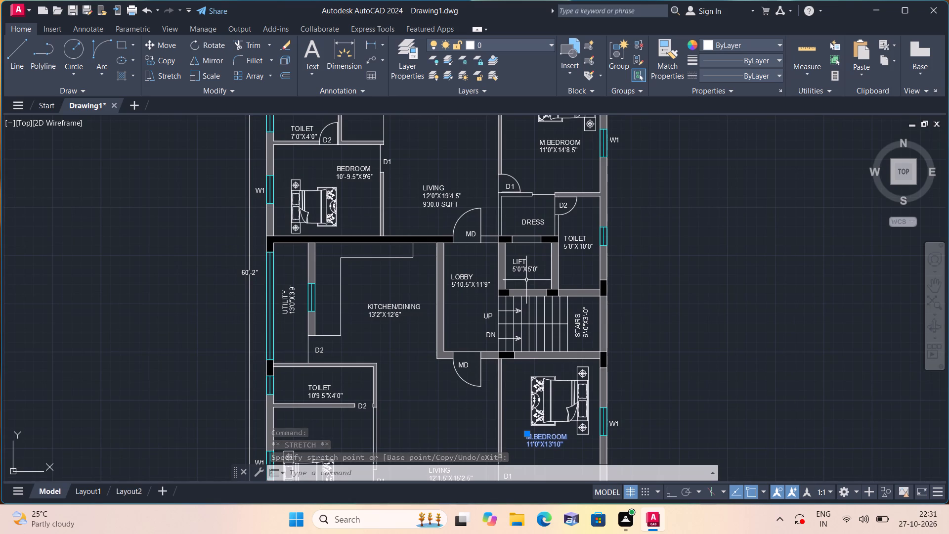
scroll(528, 280, down, 1)
middle_drag(528, 280, 542, 305)
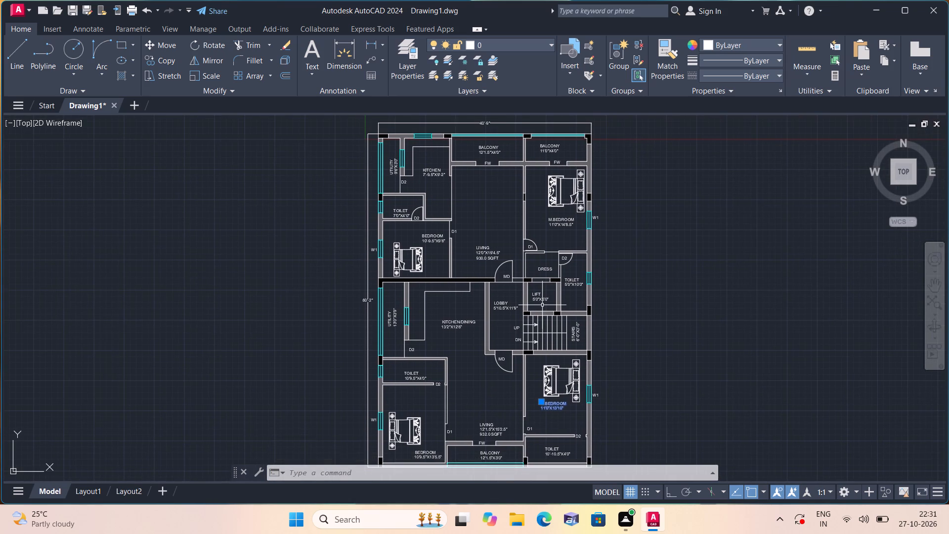
scroll(569, 239, up, 2)
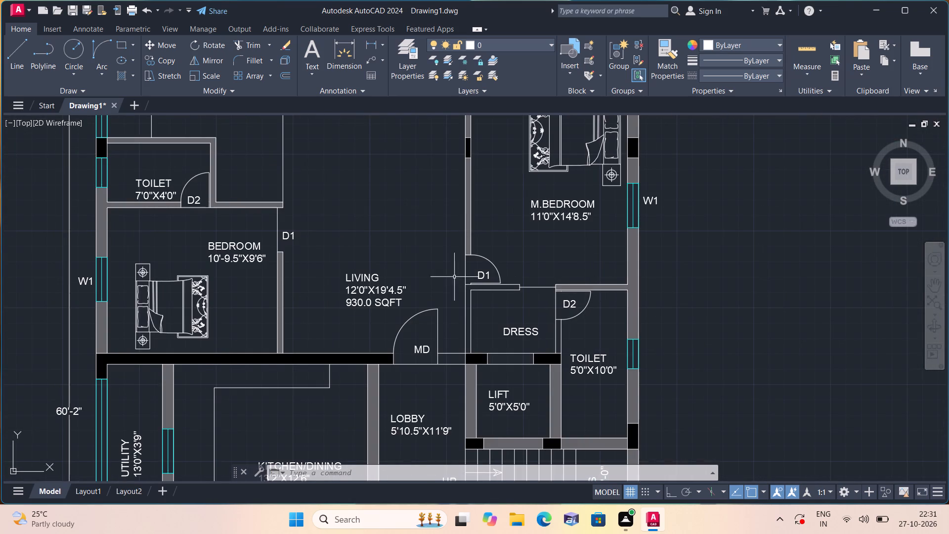
scroll(431, 278, down, 1)
scroll(327, 268, up, 2)
click(268, 248)
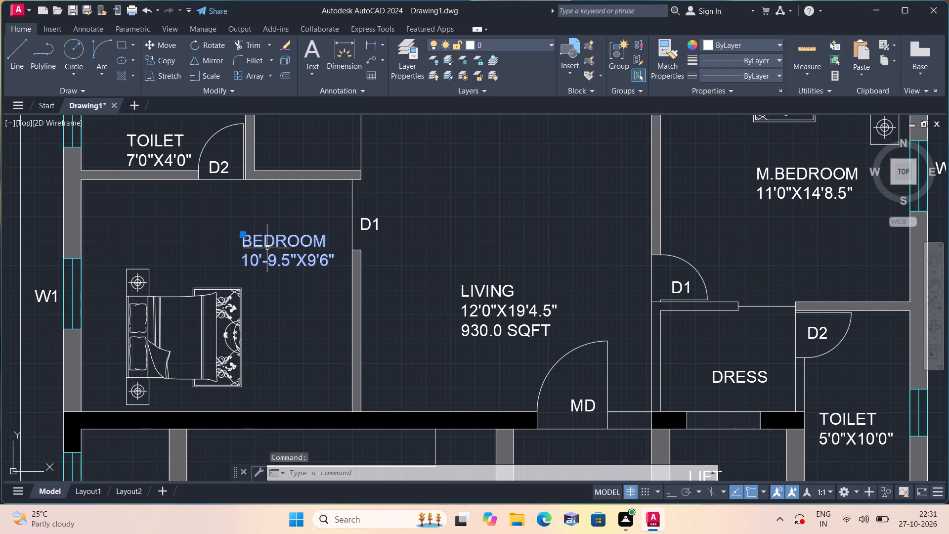
click(245, 235)
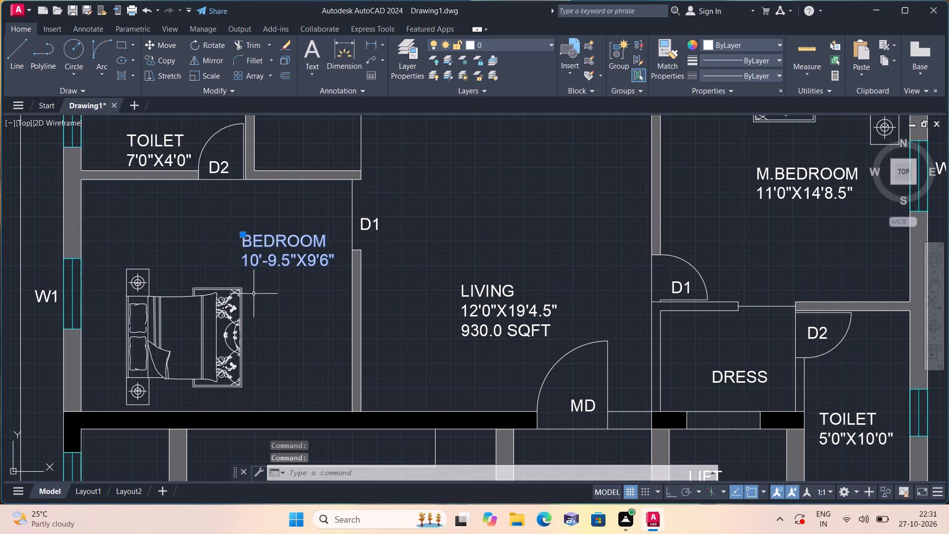
click(245, 235)
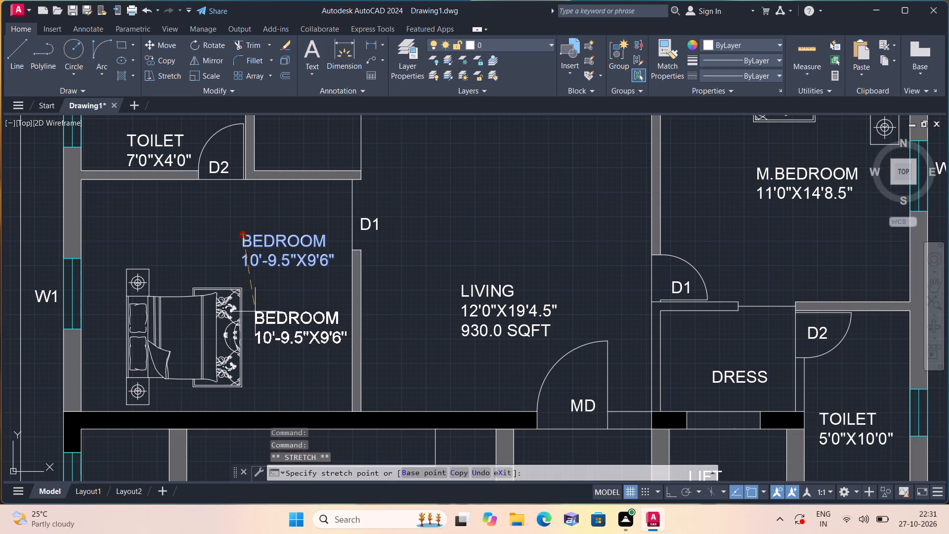
click(255, 311)
middle_drag(262, 311, 296, 195)
scroll(260, 288, down, 1)
scroll(310, 209, down, 1)
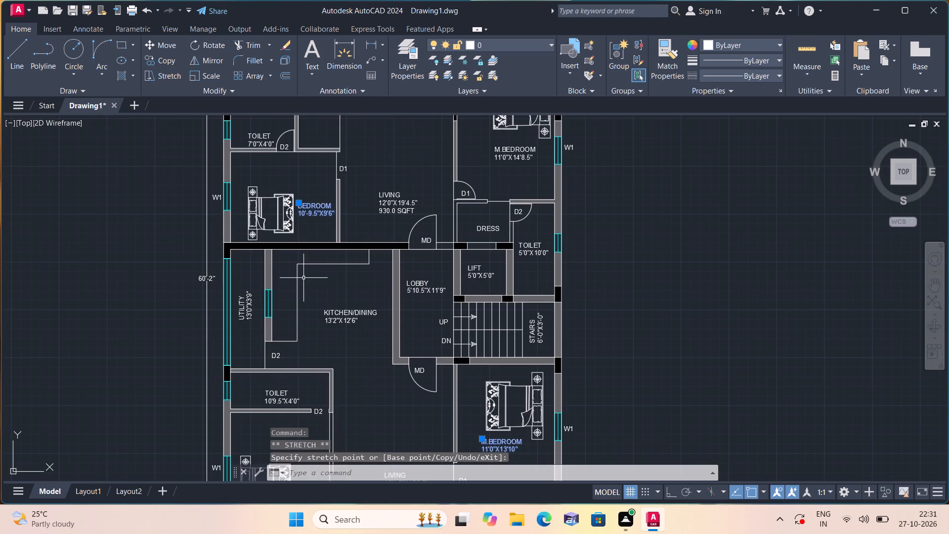
middle_drag(301, 277, 301, 149)
scroll(301, 136, down, 1)
scroll(286, 309, up, 2)
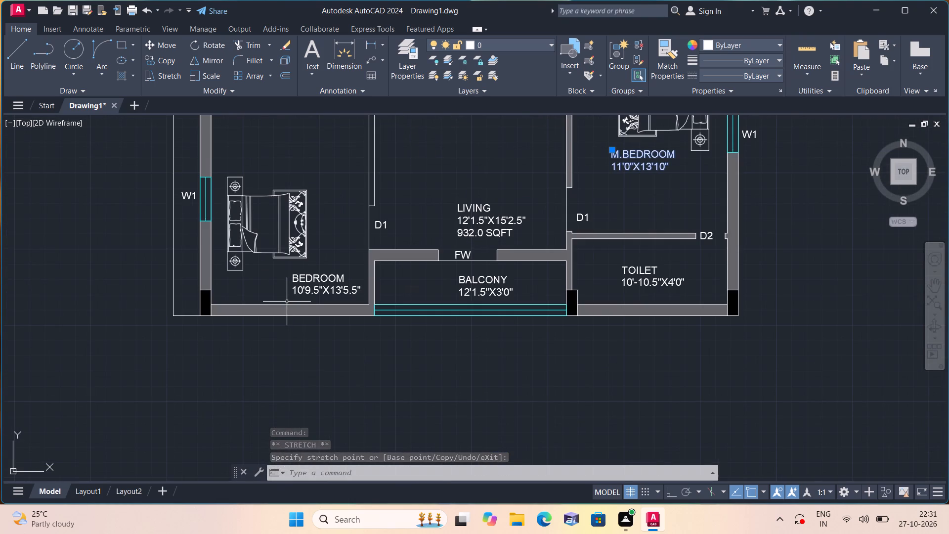
key(Escape)
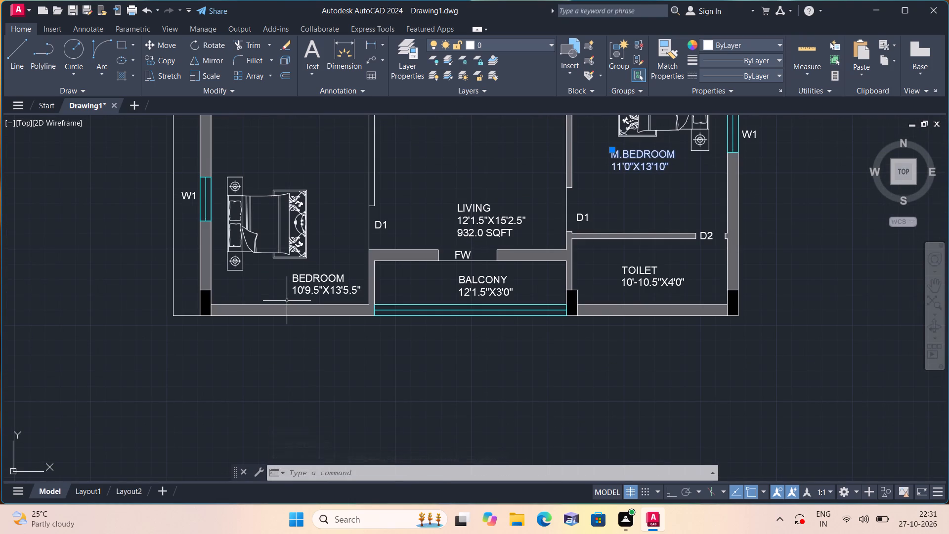
Delete the two armchairs and the adjacent side table from the sofa set lying outside the floor plan.
scroll(365, 268, down, 1)
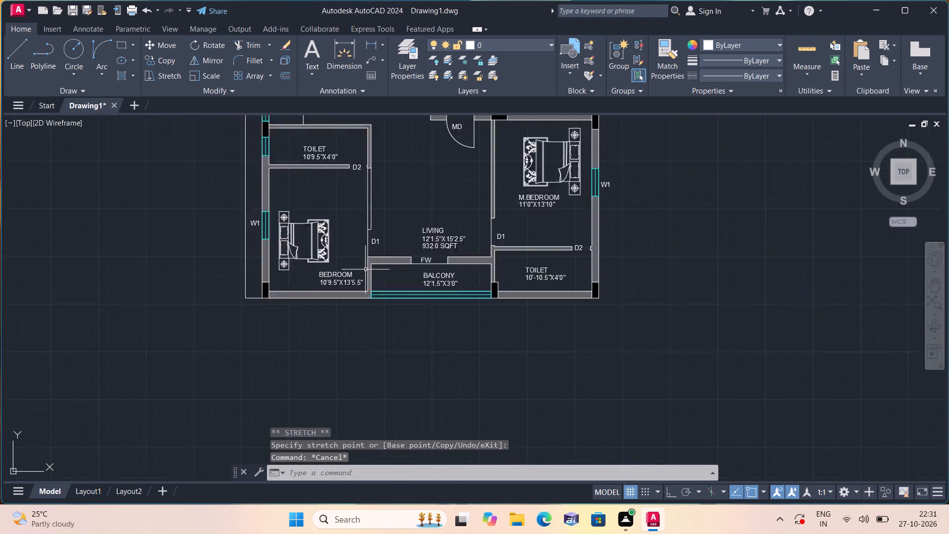
scroll(366, 274, down, 1)
scroll(464, 270, down, 1)
middle_drag(460, 270, 363, 367)
scroll(362, 367, down, 1)
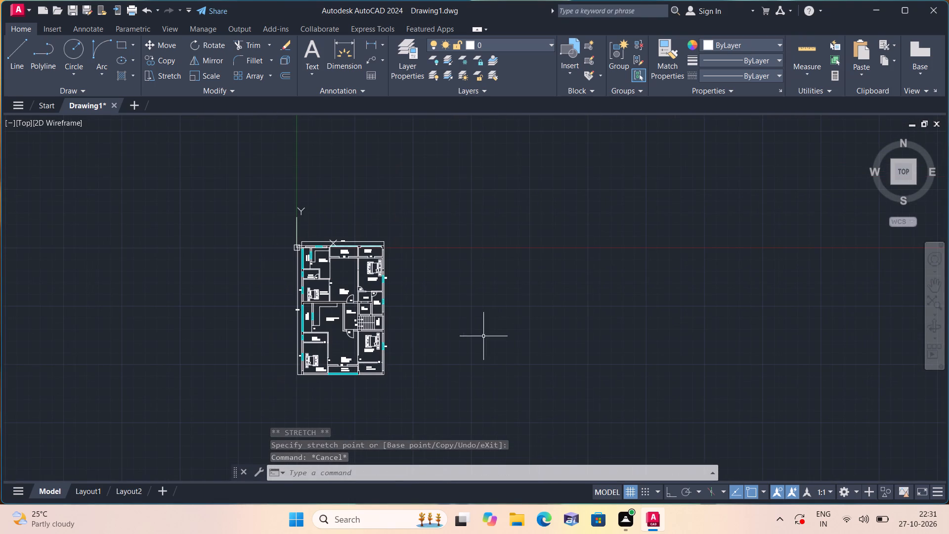
scroll(526, 326, down, 1)
middle_drag(524, 325, 448, 385)
scroll(426, 396, down, 2)
middle_drag(436, 333, 452, 397)
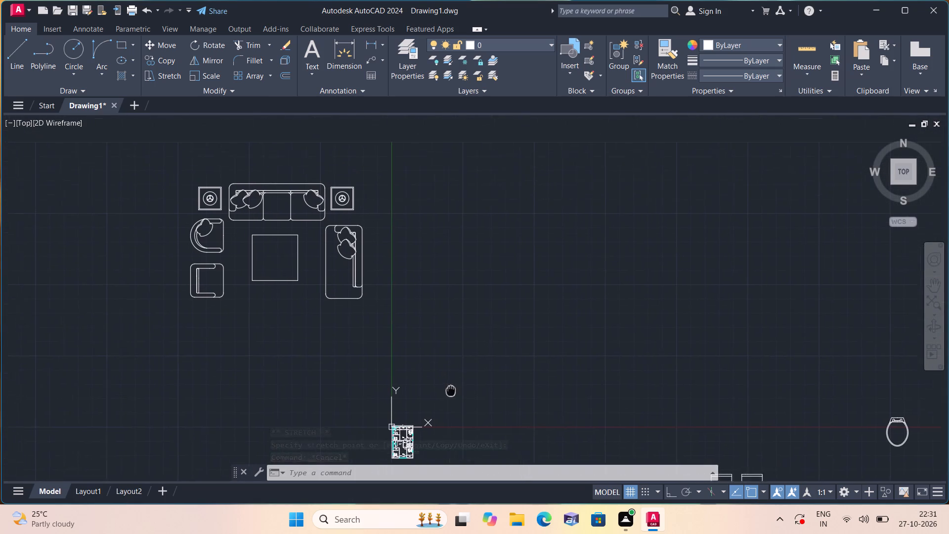
middle_drag(452, 397, 454, 397)
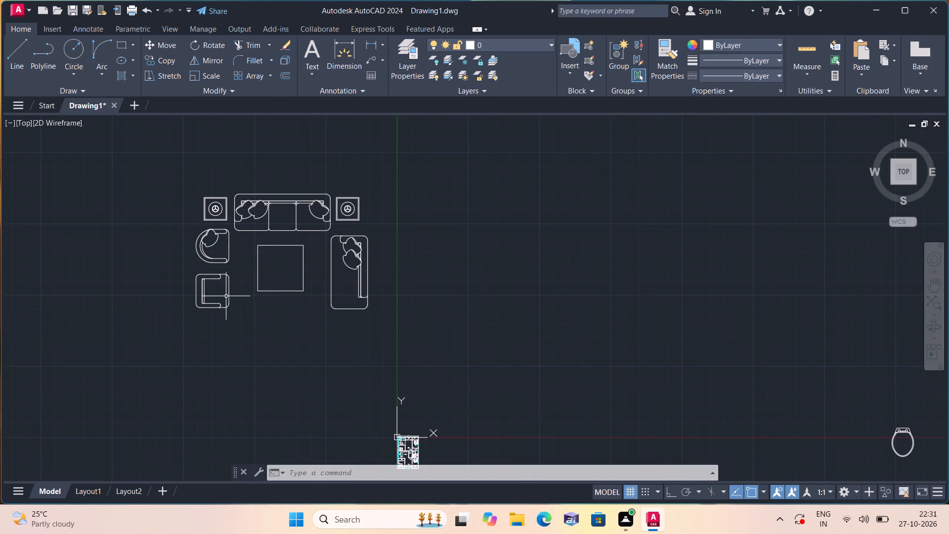
scroll(226, 296, up, 1)
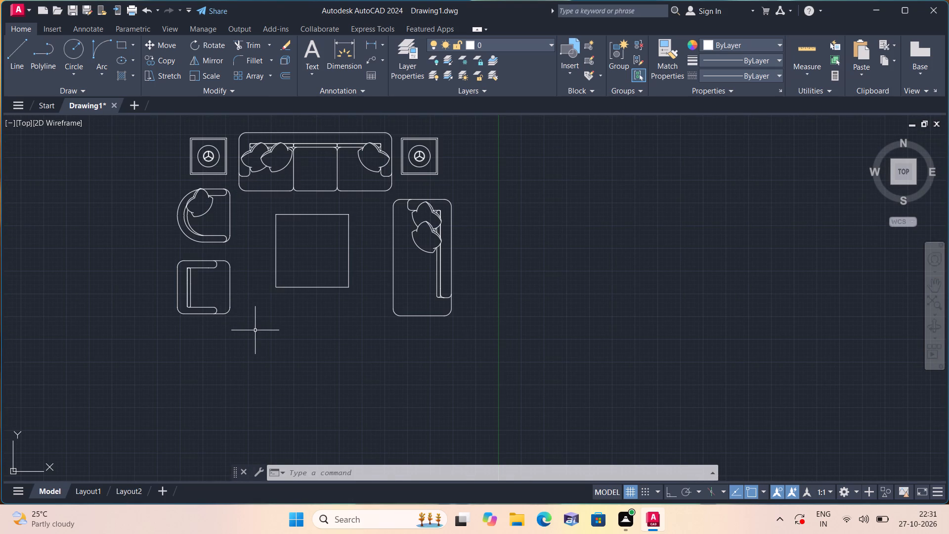
click(254, 329)
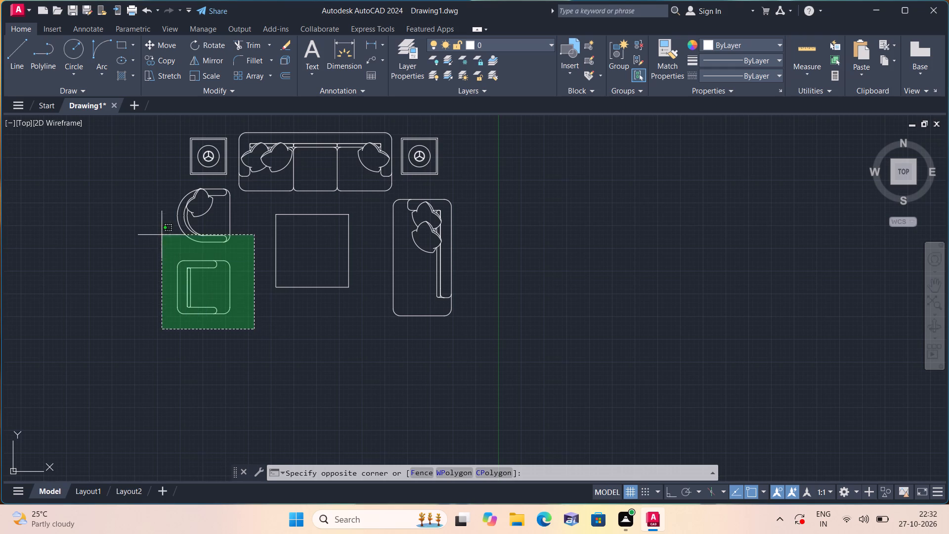
click(134, 194)
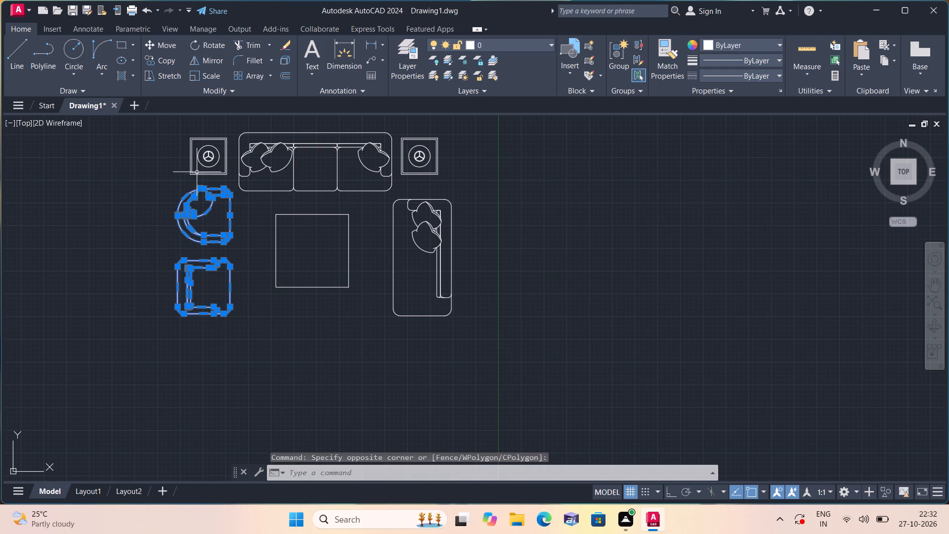
scroll(203, 163, up, 1)
middle_drag(203, 163, 265, 249)
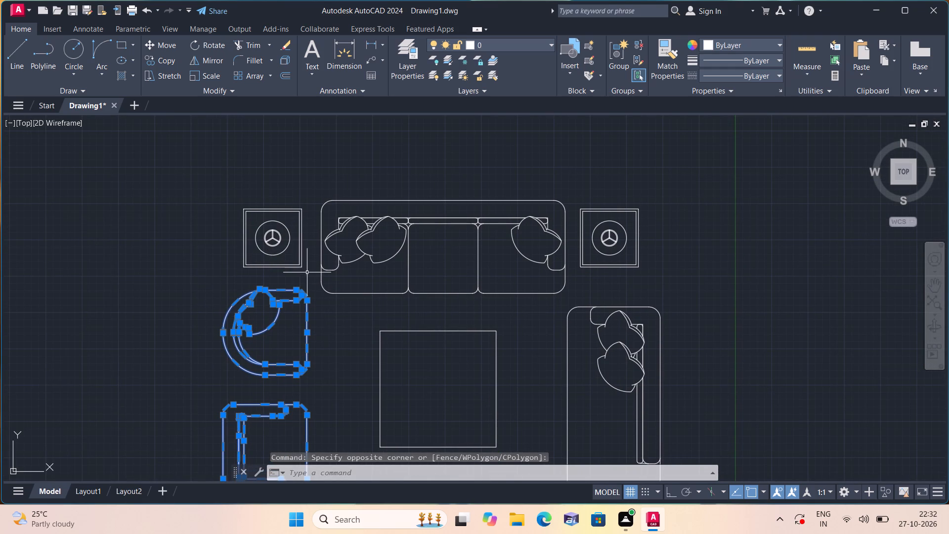
drag(312, 274, 297, 254)
click(230, 187)
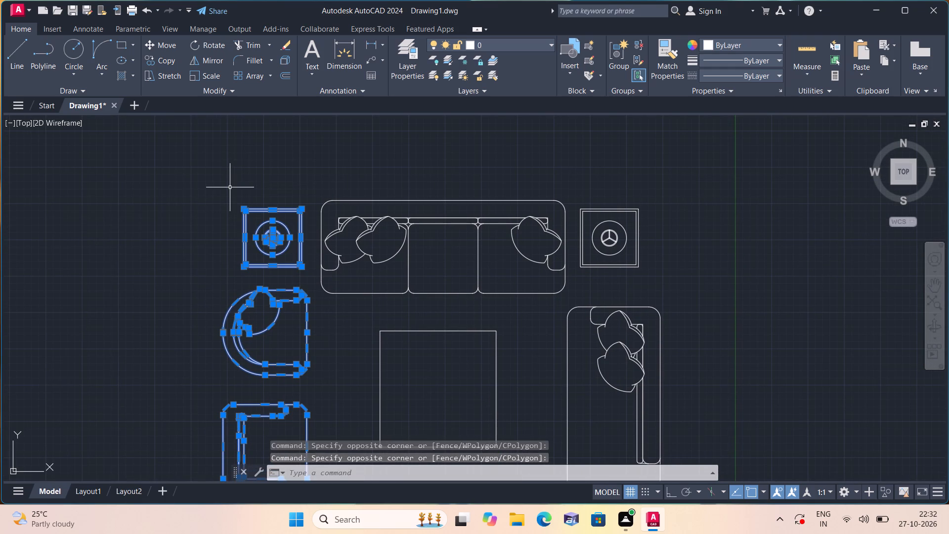
key(Delete)
Scale down the remaining sofas, side table and centre table together from a point inside the centre table.
scroll(229, 185, down, 1)
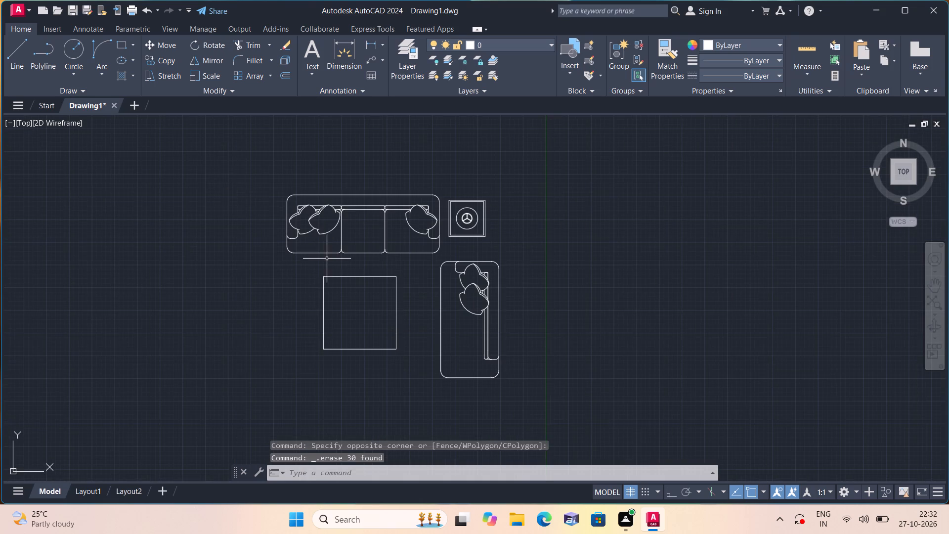
middle_drag(322, 257, 316, 222)
scroll(319, 253, down, 1)
drag(451, 319, 439, 292)
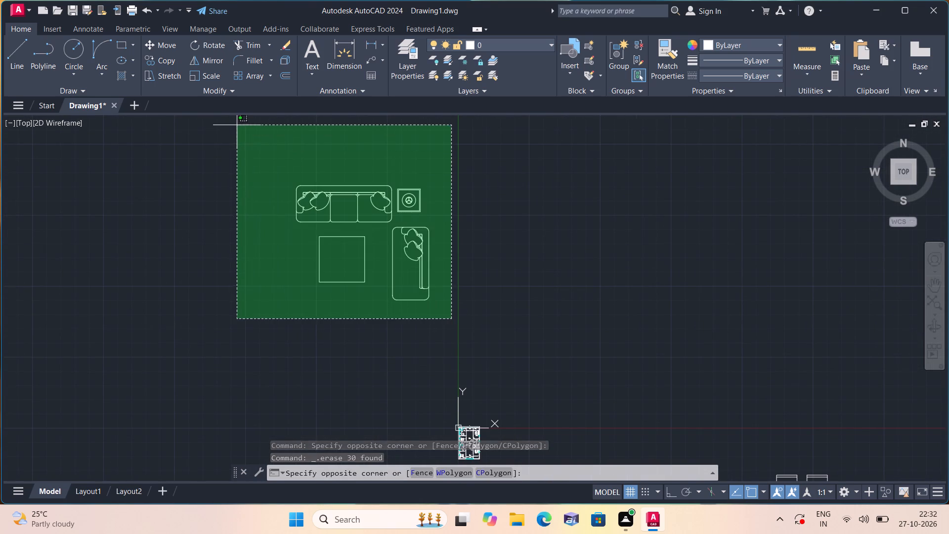
click(235, 129)
click(210, 77)
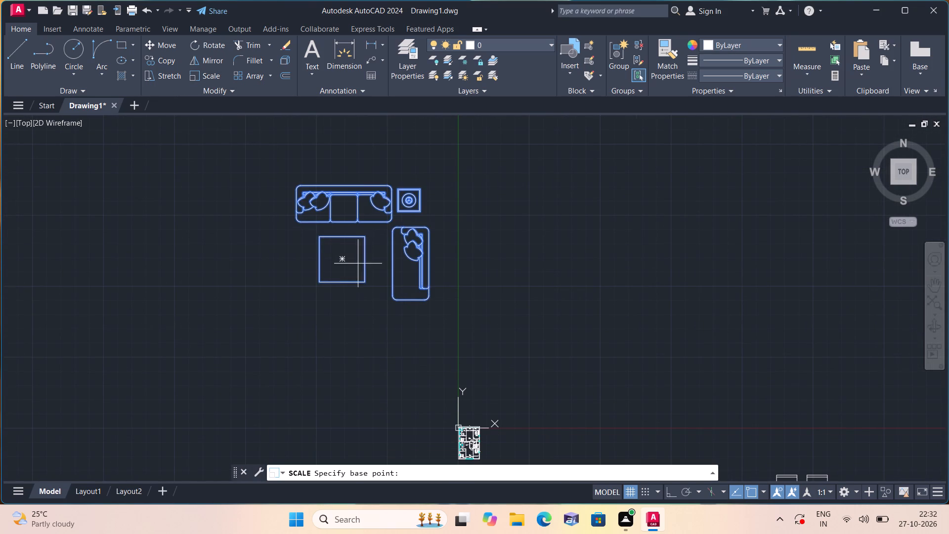
click(340, 256)
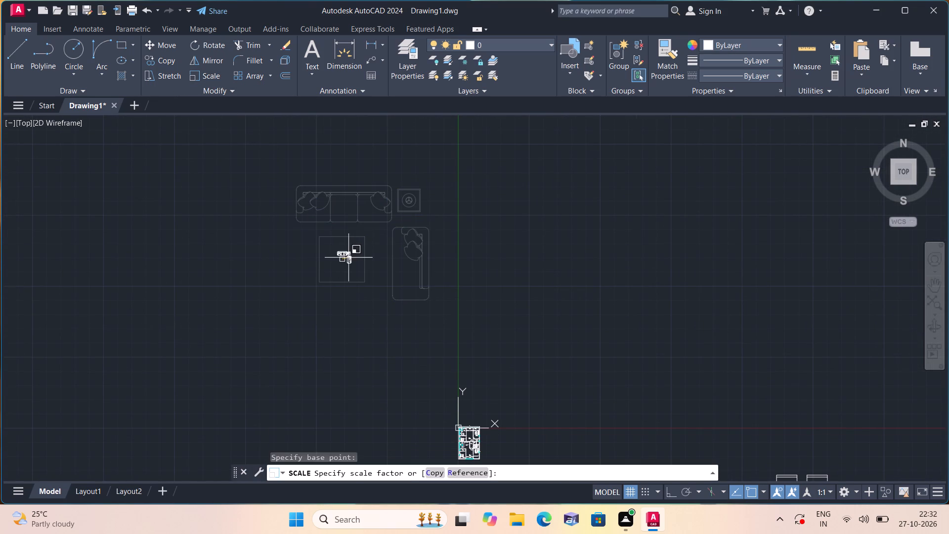
click(352, 259)
Move the reduced sofa set from the open drawing area to just beside the floor plan's stair and M.BEDROOM side.
click(370, 282)
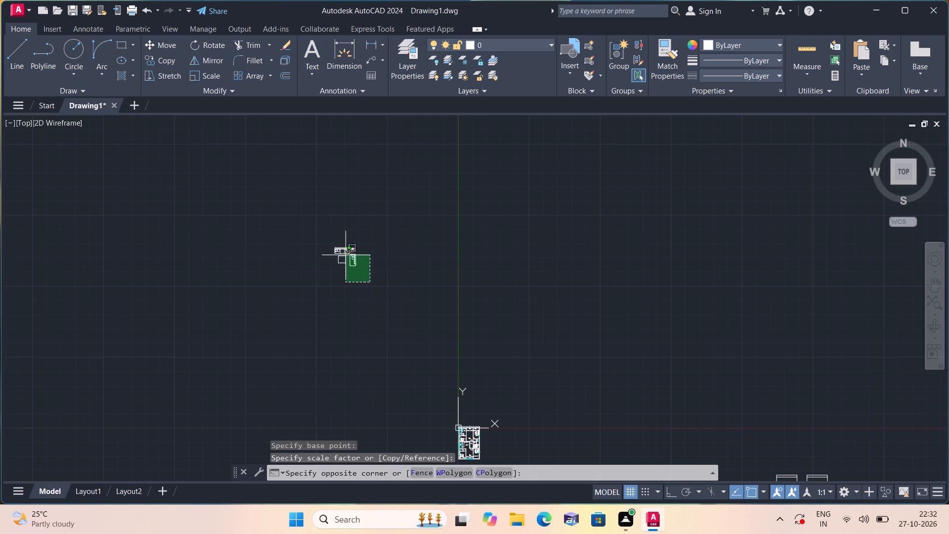
click(323, 232)
click(163, 43)
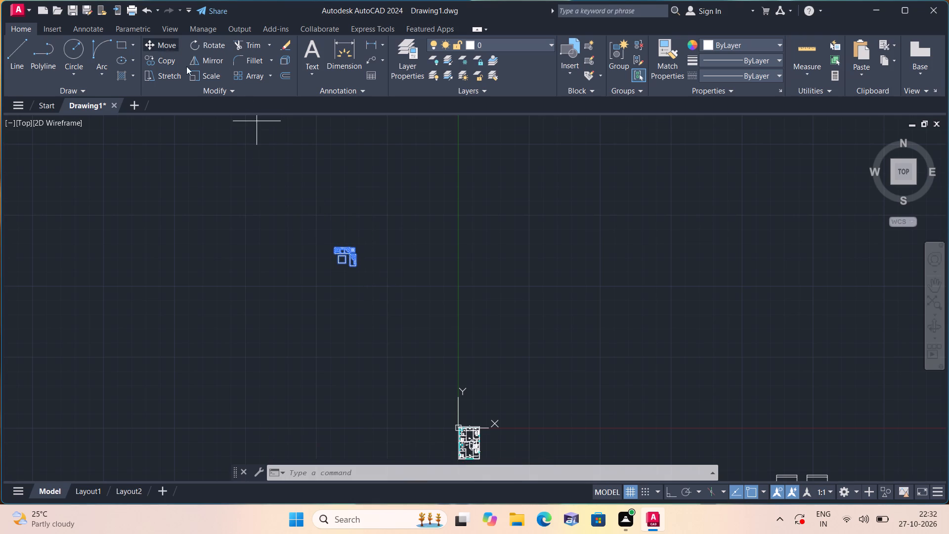
click(337, 252)
middle_drag(431, 368, 383, 252)
scroll(414, 336, down, 1)
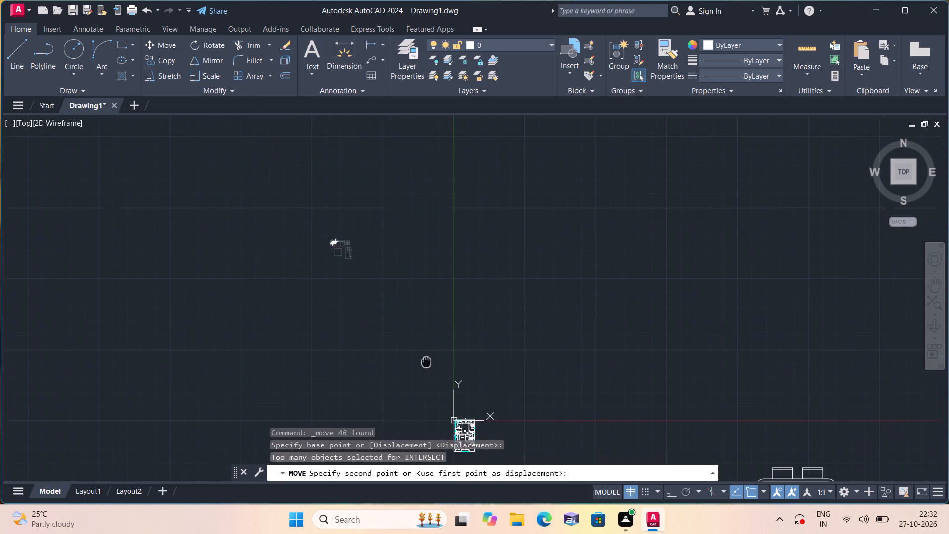
middle_drag(383, 252, 368, 204)
scroll(346, 203, up, 4)
middle_drag(513, 349, 507, 342)
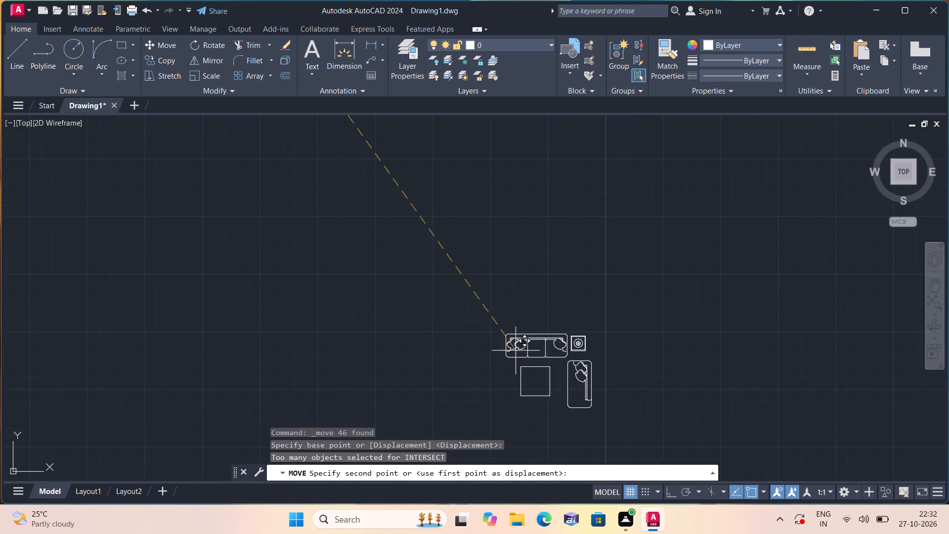
middle_drag(507, 342, 392, 146)
scroll(476, 331, up, 2)
middle_drag(486, 328, 274, 155)
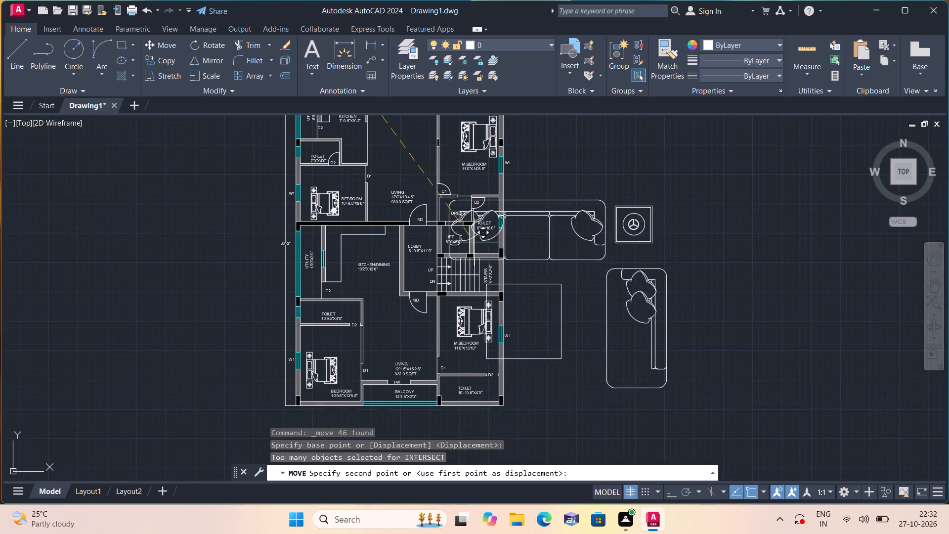
click(581, 237)
Scale the sofa set beside the floor plan down to room size from a point inside its centre table.
drag(808, 401, 801, 387)
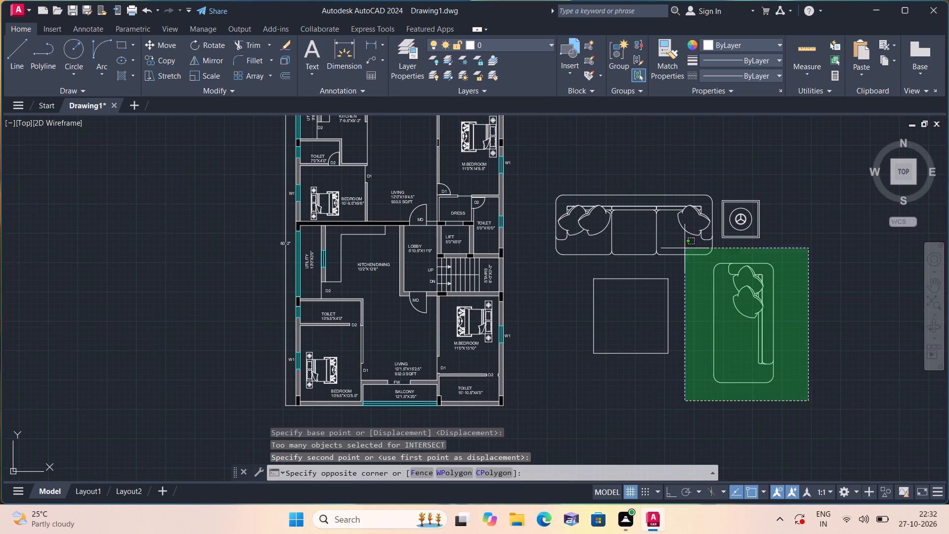
click(542, 142)
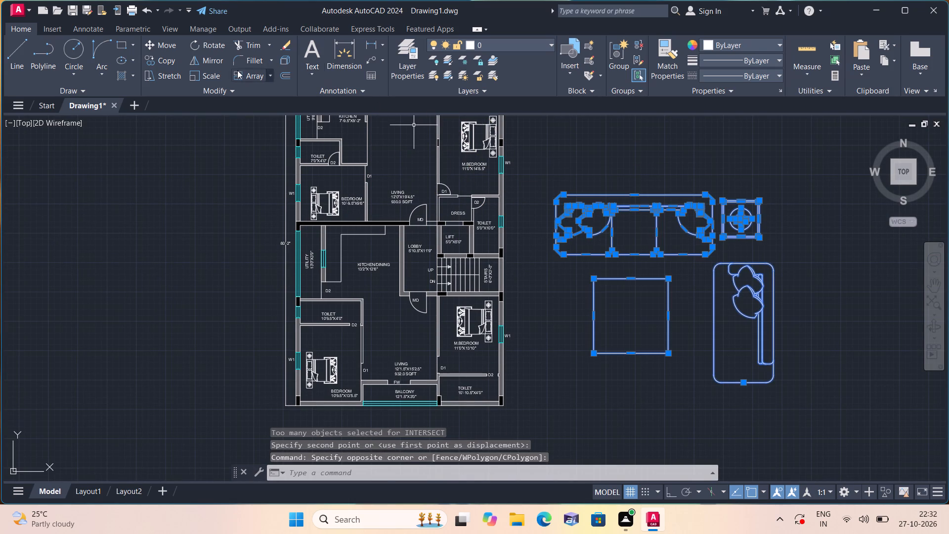
click(206, 77)
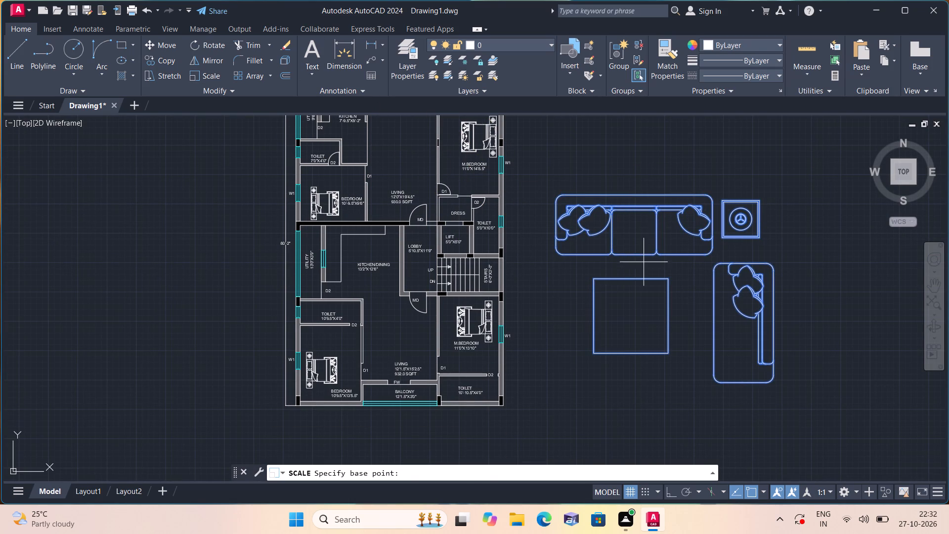
click(637, 312)
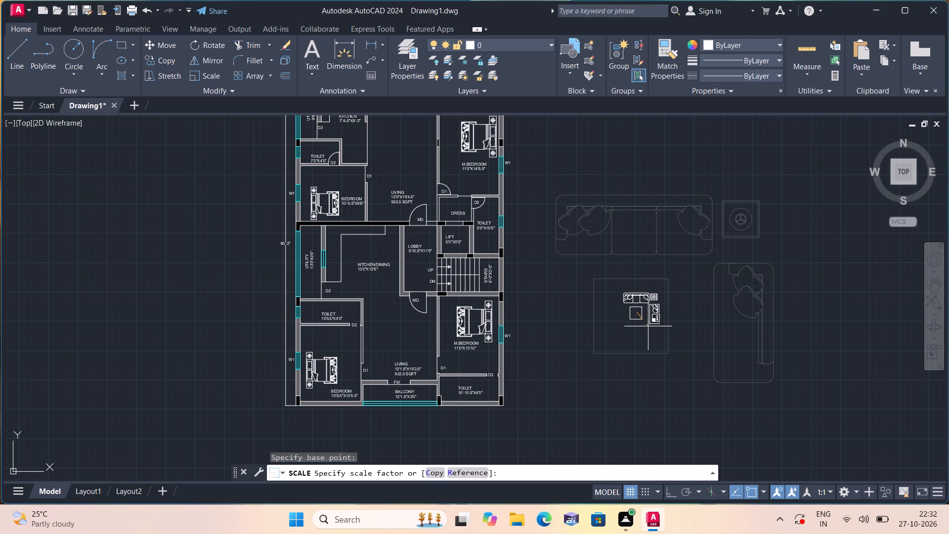
click(648, 326)
Move the sofa set into the 12'1.5"X15'2.5" LIVING room, above its room label.
drag(696, 348, 693, 339)
click(602, 259)
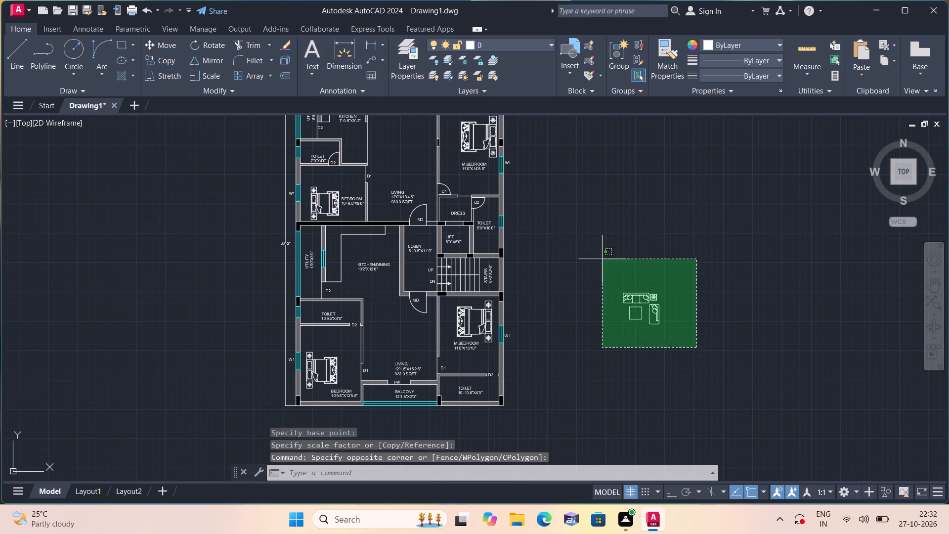
click(168, 45)
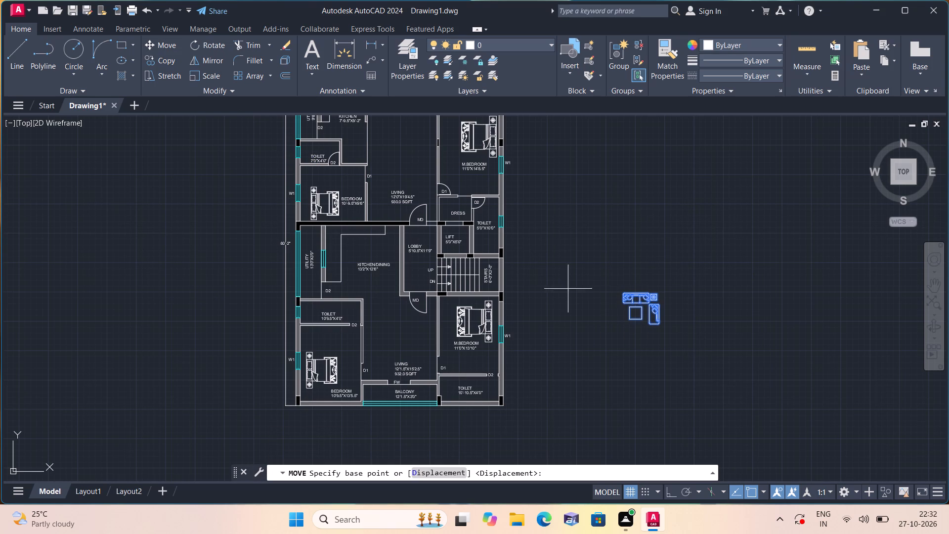
click(640, 312)
scroll(360, 354, up, 2)
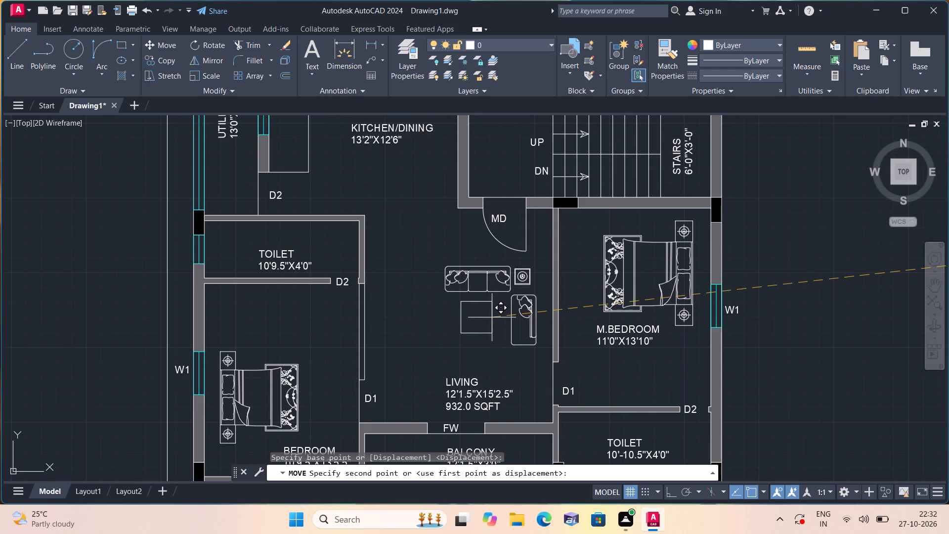
click(494, 323)
Copy the three-seat sofa from the 12'1.5"X15'2.5" LIVING room into the 12'0"X19'4.5" LIVING room, above its label.
middle_drag(480, 308, 493, 335)
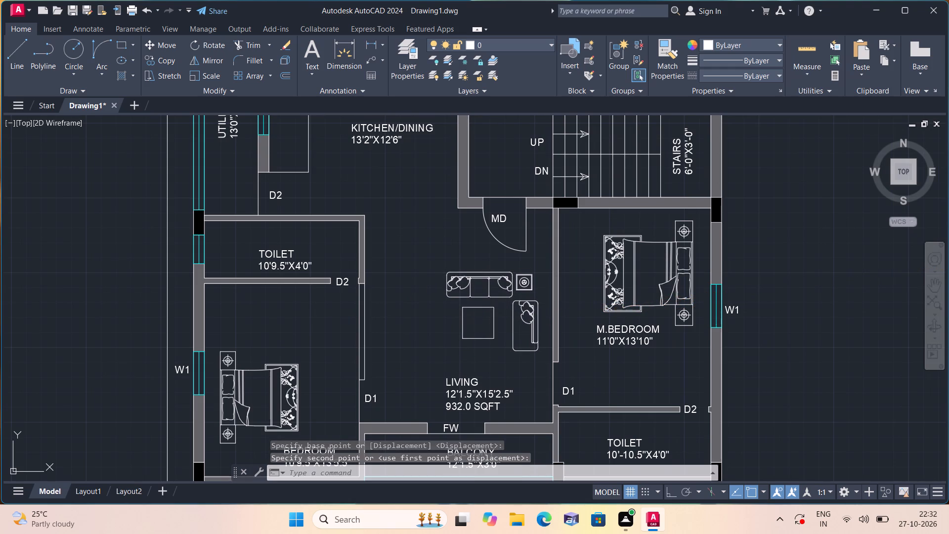
middle_drag(493, 335, 501, 368)
scroll(525, 348, up, 2)
scroll(557, 380, up, 2)
drag(545, 378, 537, 371)
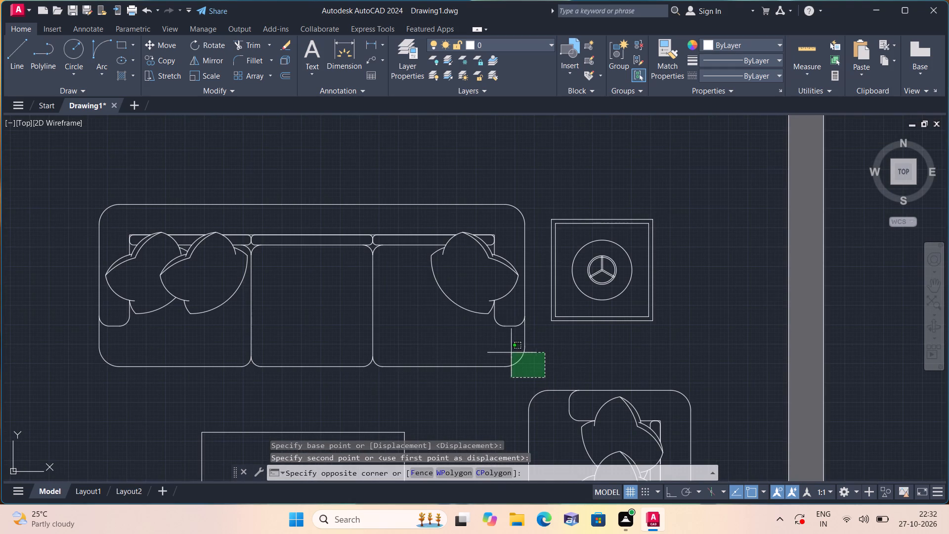
click(38, 153)
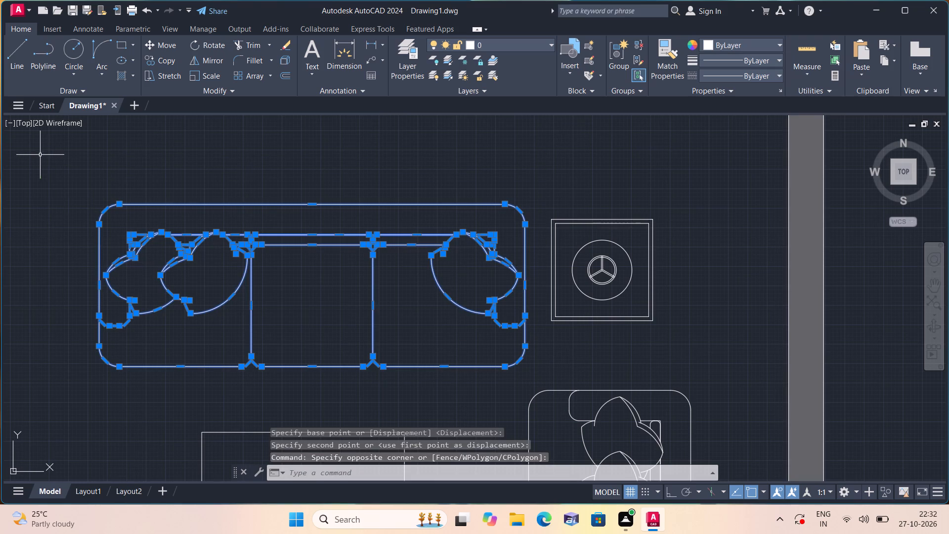
click(167, 59)
click(219, 135)
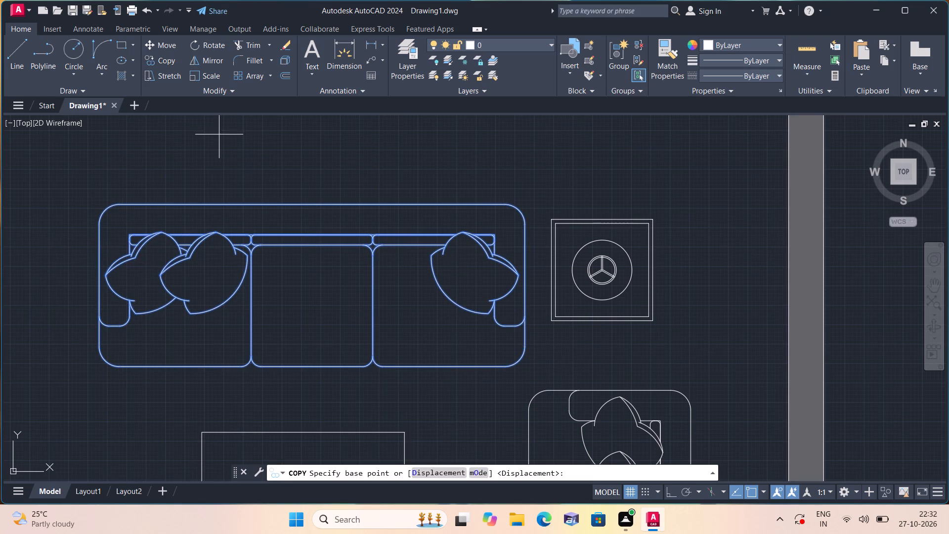
scroll(219, 121, down, 2)
middle_drag(261, 130, 414, 357)
scroll(421, 365, down, 2)
middle_drag(295, 201, 453, 422)
scroll(315, 222, down, 1)
scroll(453, 411, down, 1)
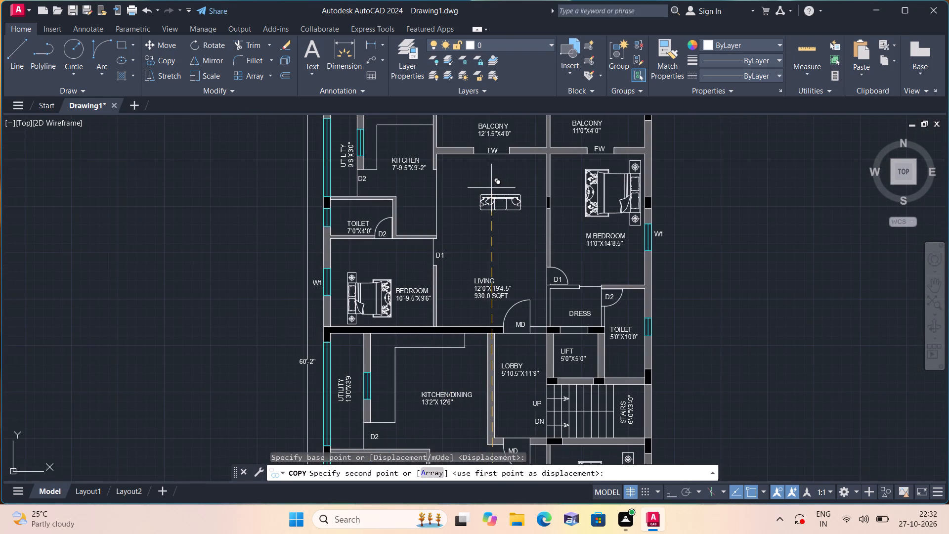
scroll(491, 188, up, 1)
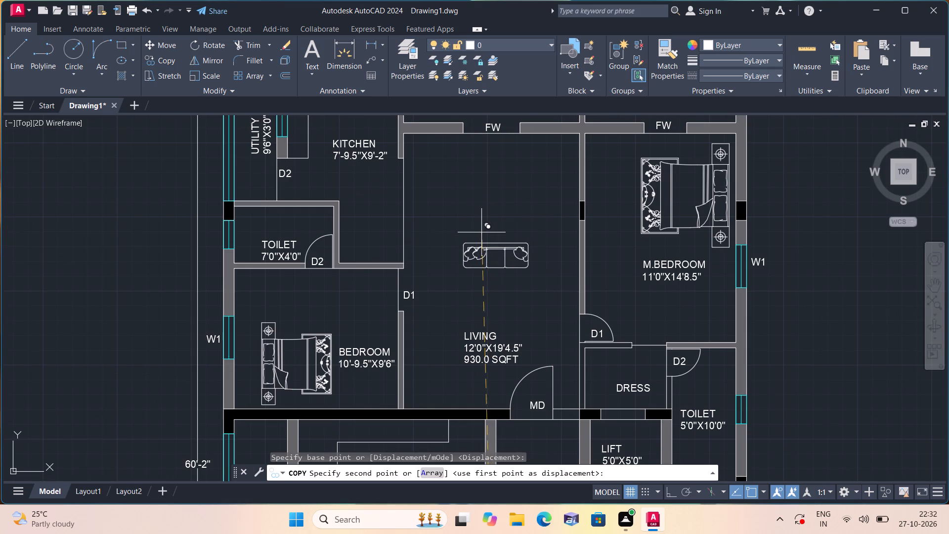
click(474, 259)
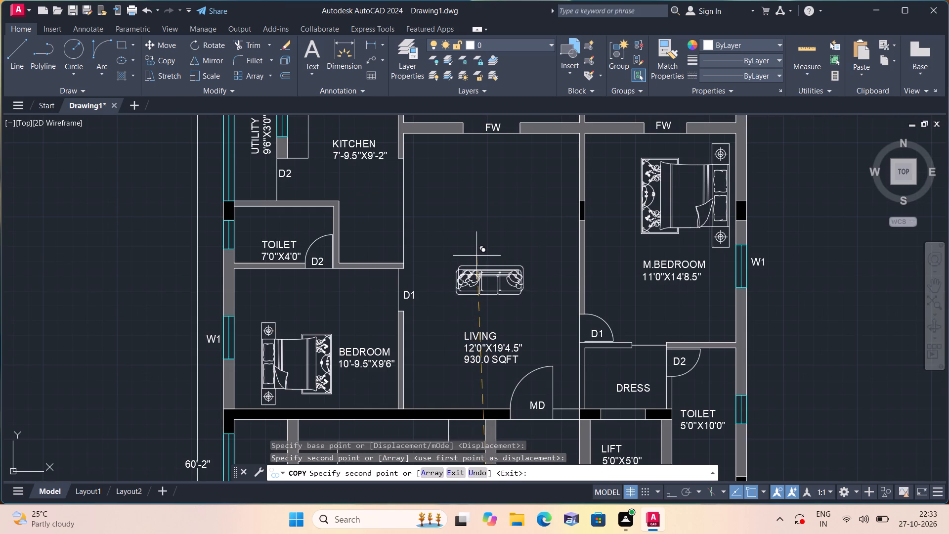
key(Escape)
Copy the square centre table from the 12'1.5"X15'2.5" LIVING room into the 12'0"X19'4.5" LIVING room, just below its three-seat sofa.
scroll(508, 285, down, 1)
middle_drag(513, 292, 471, 144)
scroll(471, 144, down, 2)
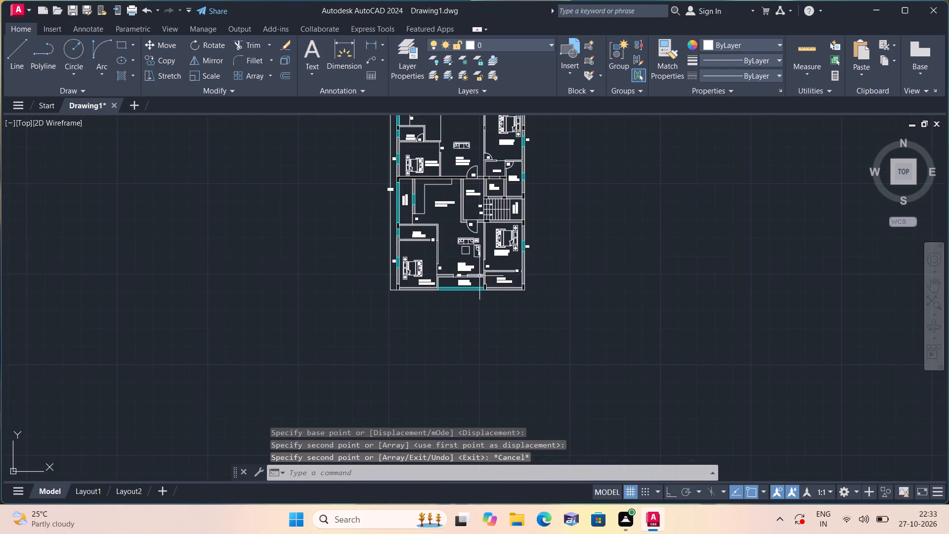
scroll(477, 272, up, 2)
scroll(448, 220, up, 2)
click(458, 238)
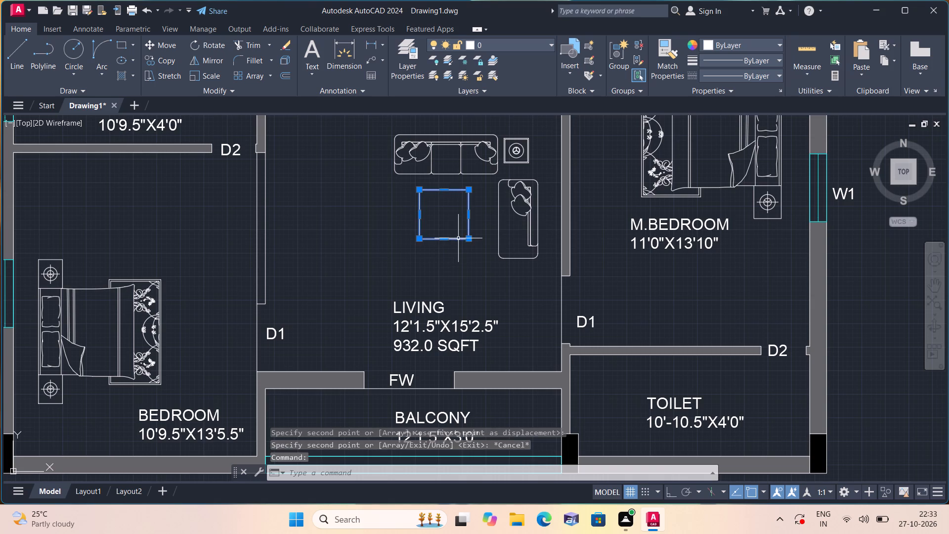
click(167, 58)
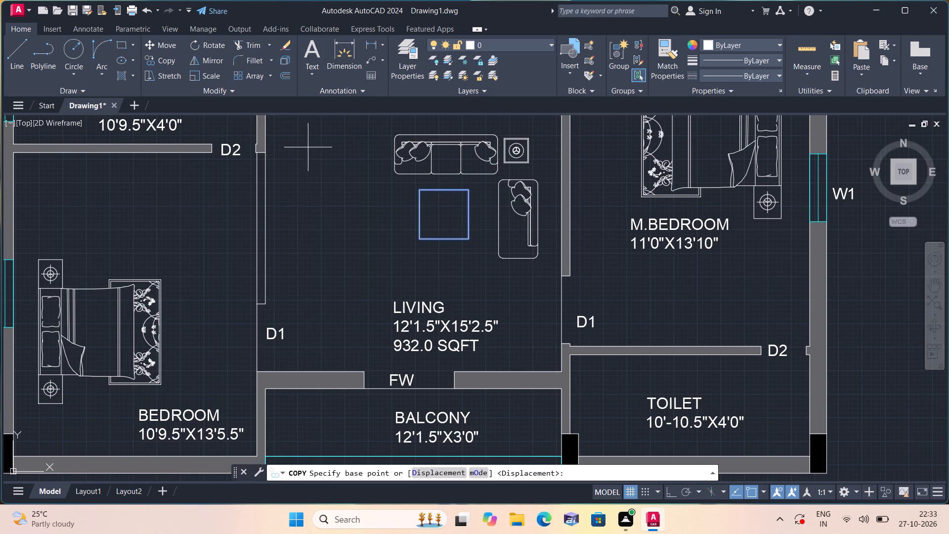
click(441, 215)
middle_drag(441, 204, 522, 417)
scroll(444, 211, down, 1)
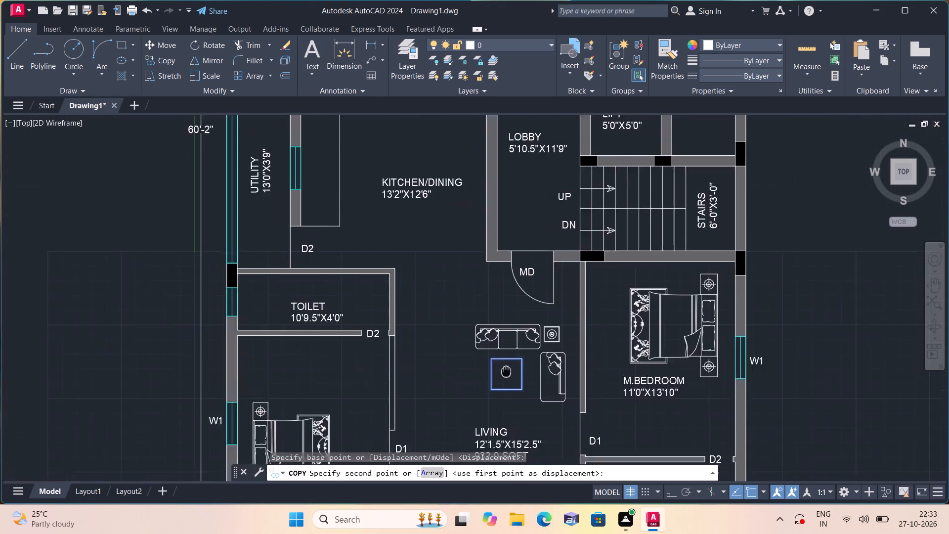
middle_drag(522, 417, 524, 422)
scroll(518, 403, down, 1)
middle_drag(446, 200, 466, 335)
scroll(527, 322, up, 3)
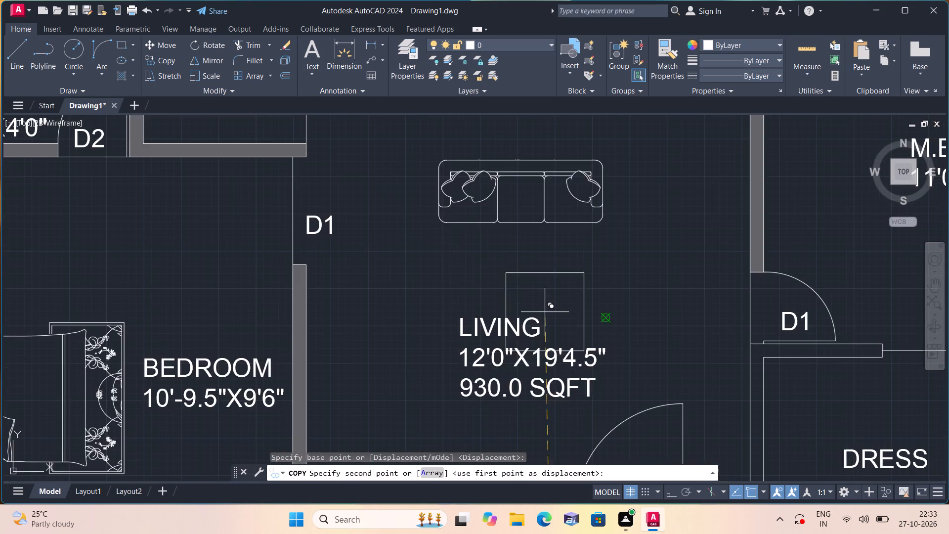
scroll(534, 283, up, 1)
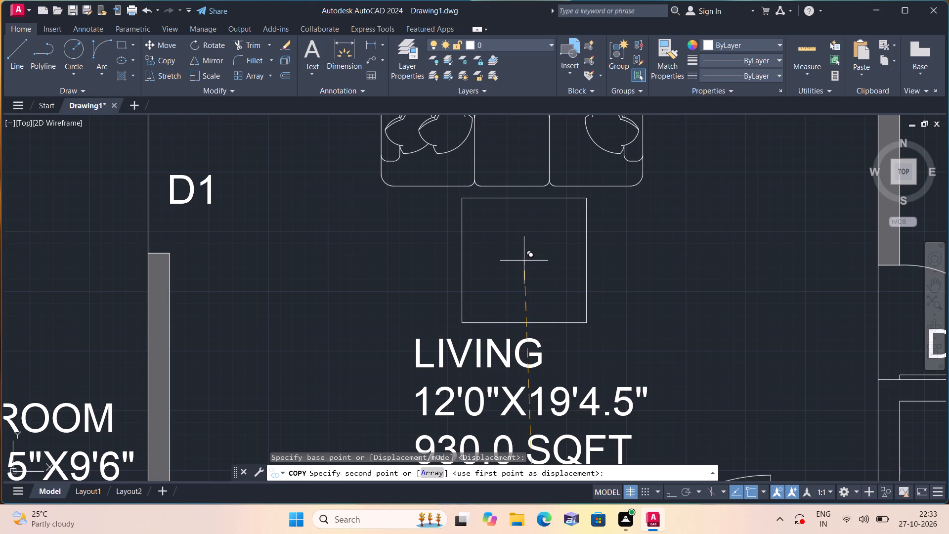
click(517, 255)
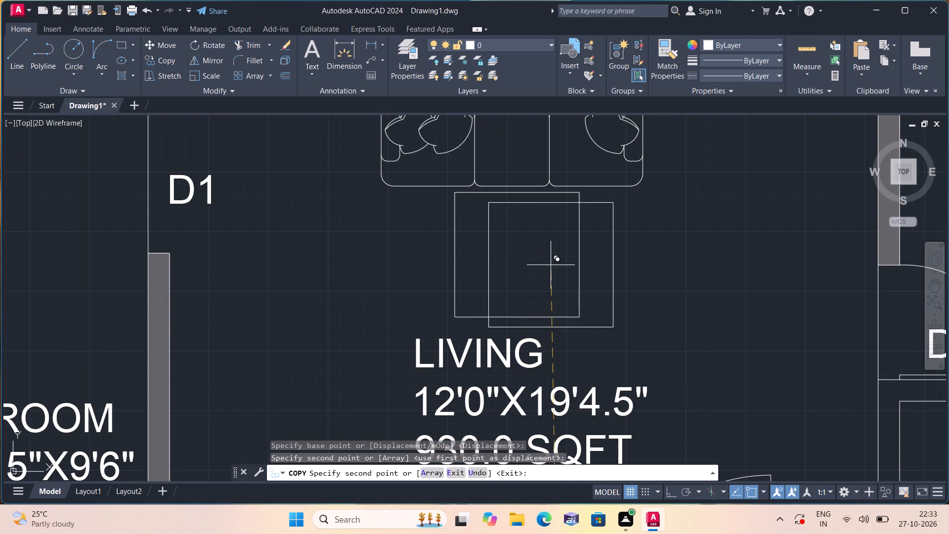
key(Escape)
Select the outline and single-cushion end of the three-seat sofa in the 12'0"X19'4.5" LIVING room.
scroll(551, 265, down, 1)
middle_drag(551, 265, 568, 340)
scroll(610, 274, up, 2)
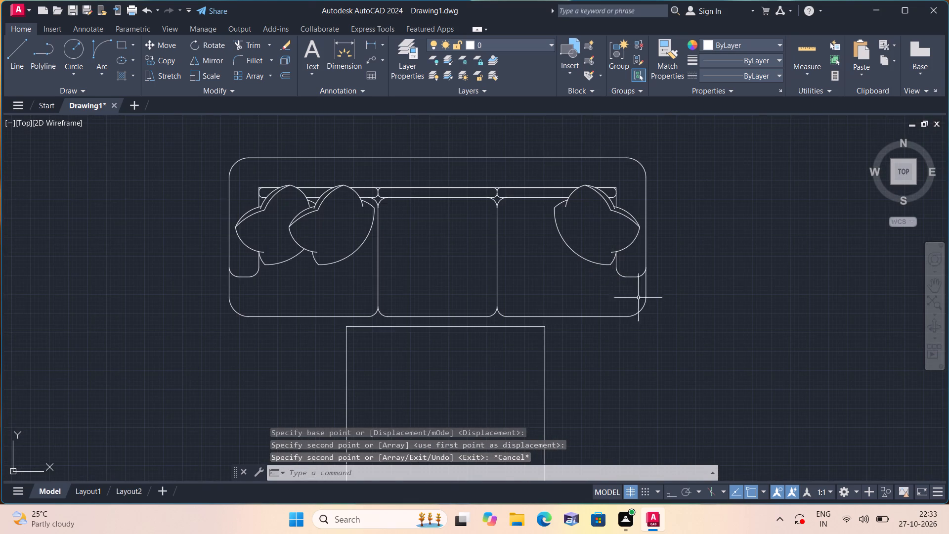
drag(659, 321, 655, 312)
click(552, 156)
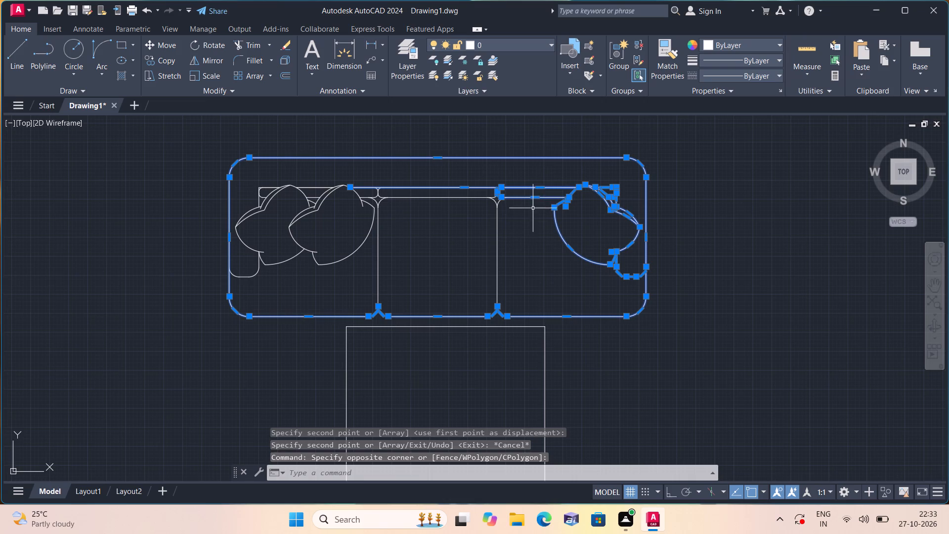
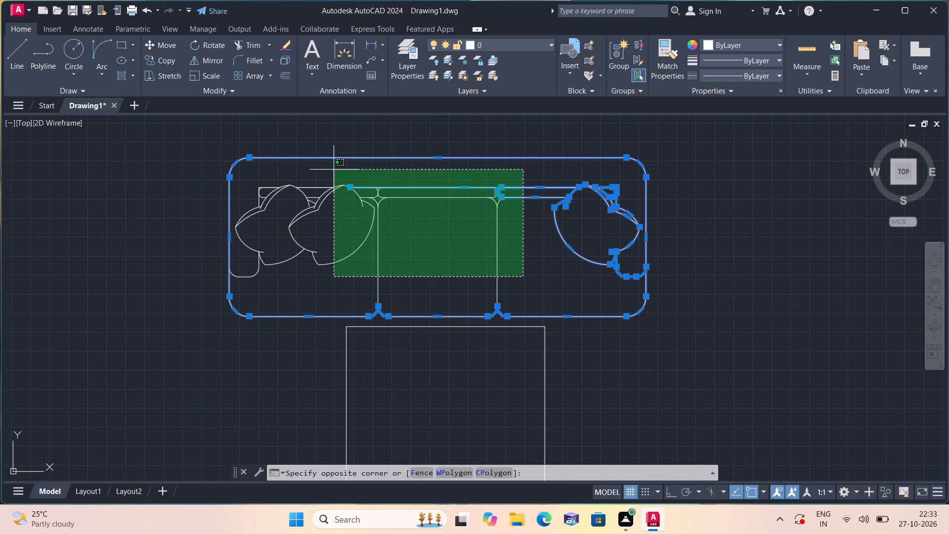
Move the whole three-seat sofa in the 12'0"X19'4.5" LIVING room upward, widening the gap to its square centre table.
click(231, 177)
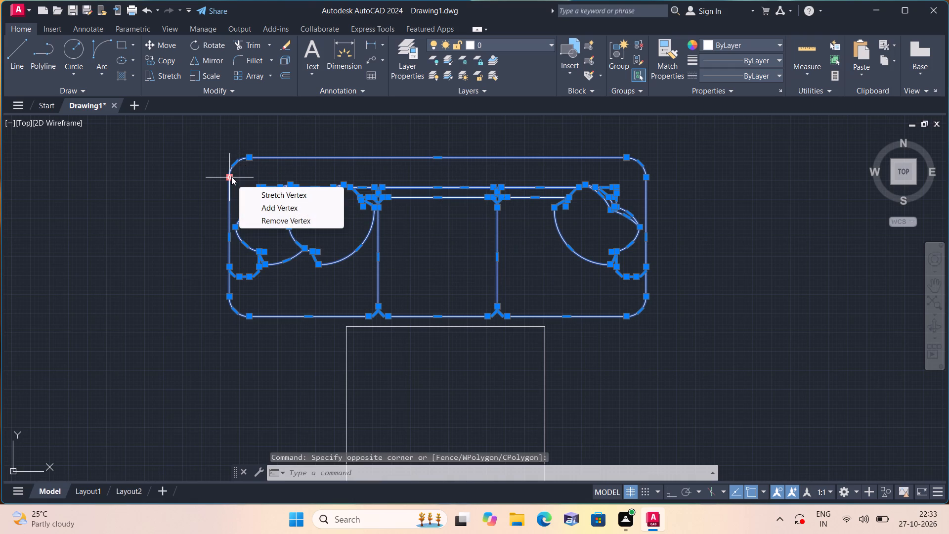
scroll(231, 177, down, 1)
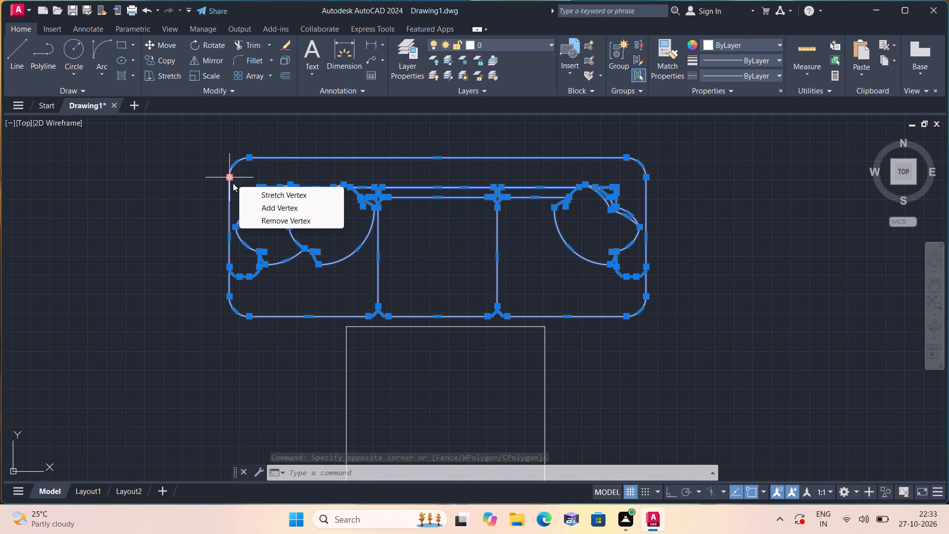
click(167, 46)
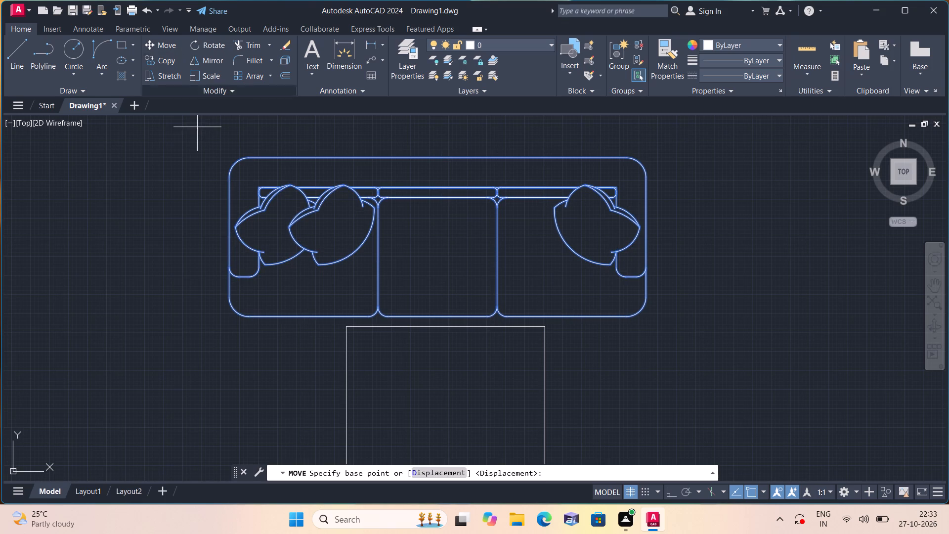
click(408, 253)
middle_drag(405, 215, 438, 295)
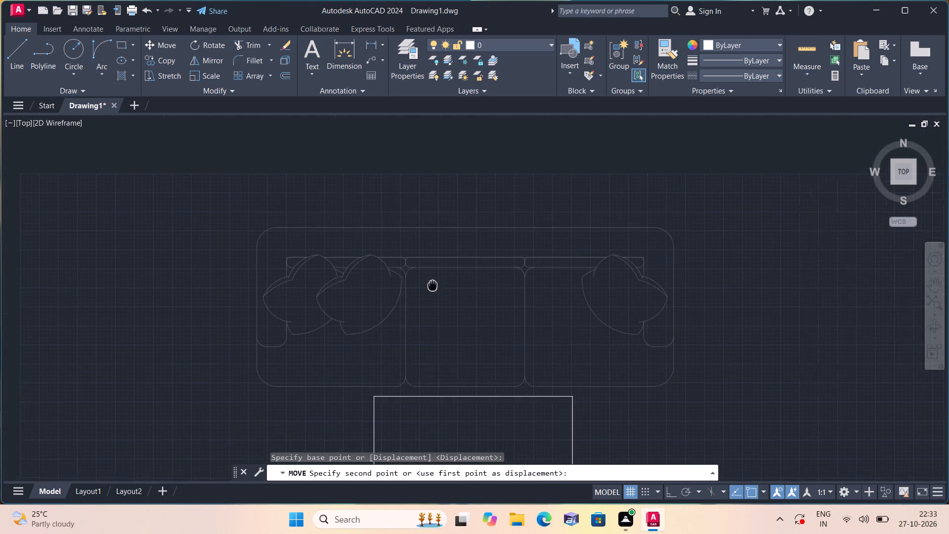
middle_drag(438, 295, 438, 296)
click(439, 281)
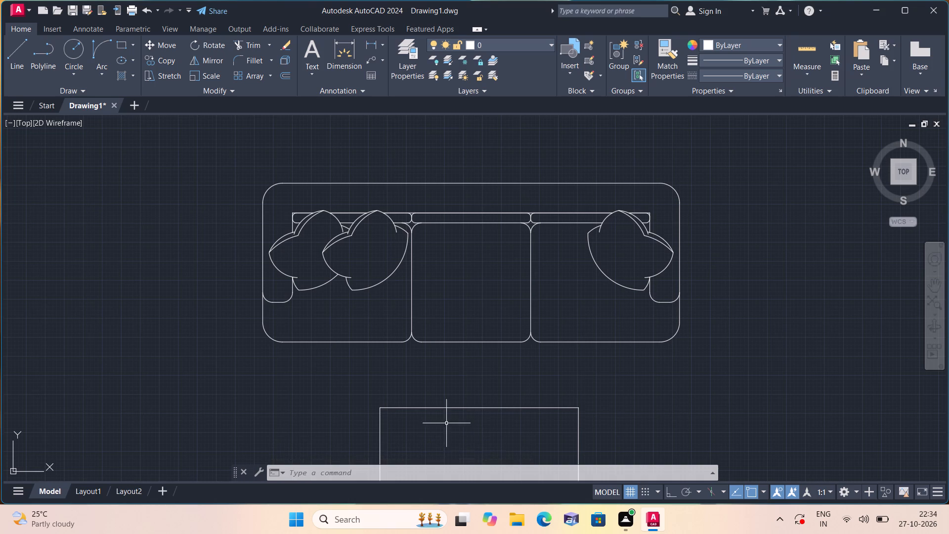
Review the furniture layout in the 12'0"X19'4.5" LIVING room and across the whole floor plan, including the kitchen areas.
scroll(662, 232, down, 1)
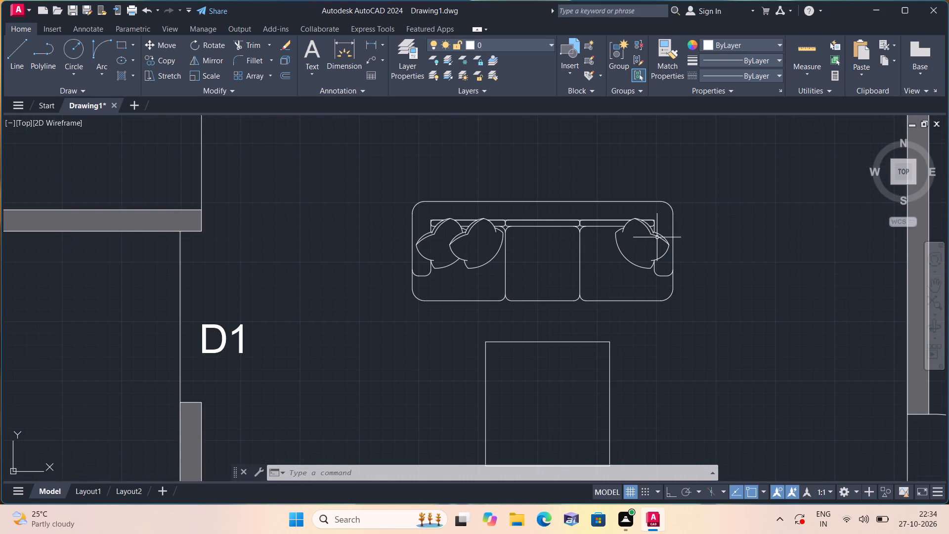
scroll(656, 240, down, 1)
scroll(654, 364, down, 1)
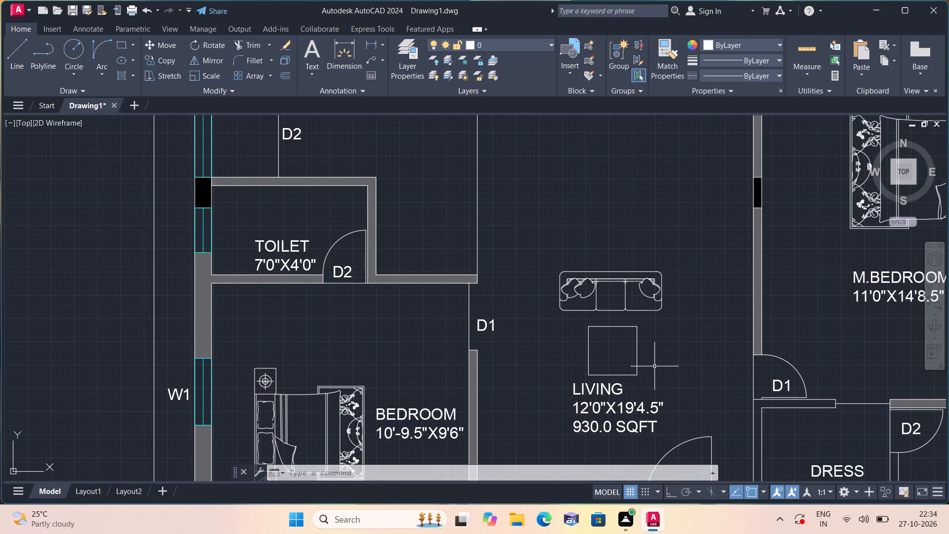
scroll(654, 368, down, 1)
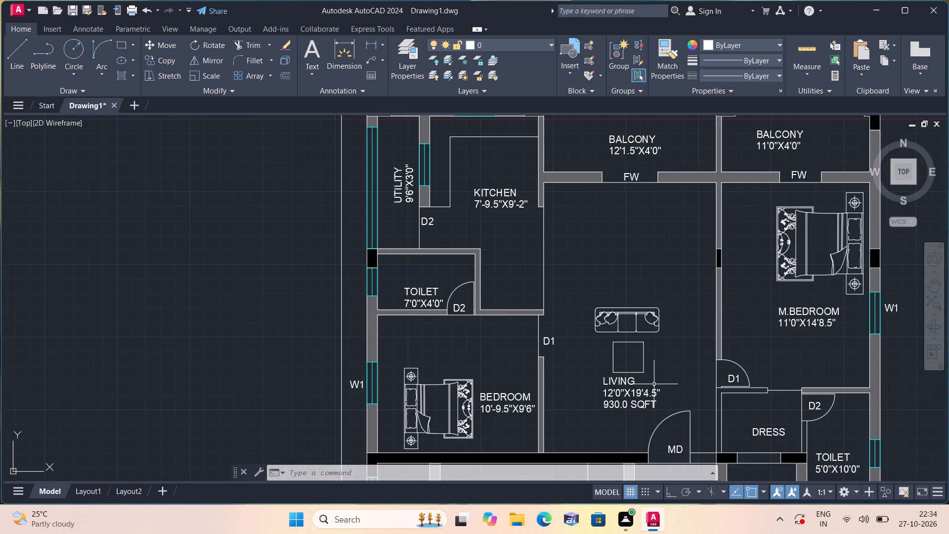
scroll(654, 384, down, 1)
scroll(654, 384, up, 1)
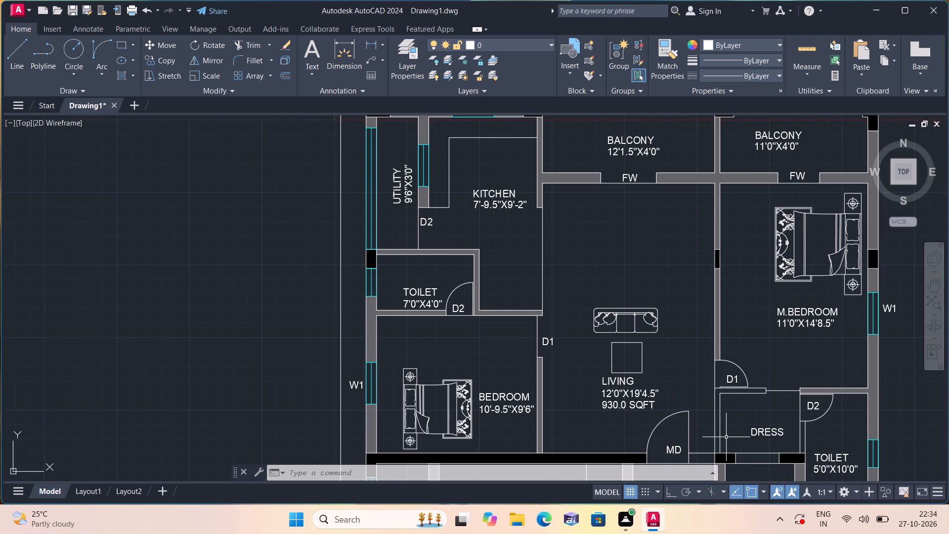
scroll(726, 437, up, 1)
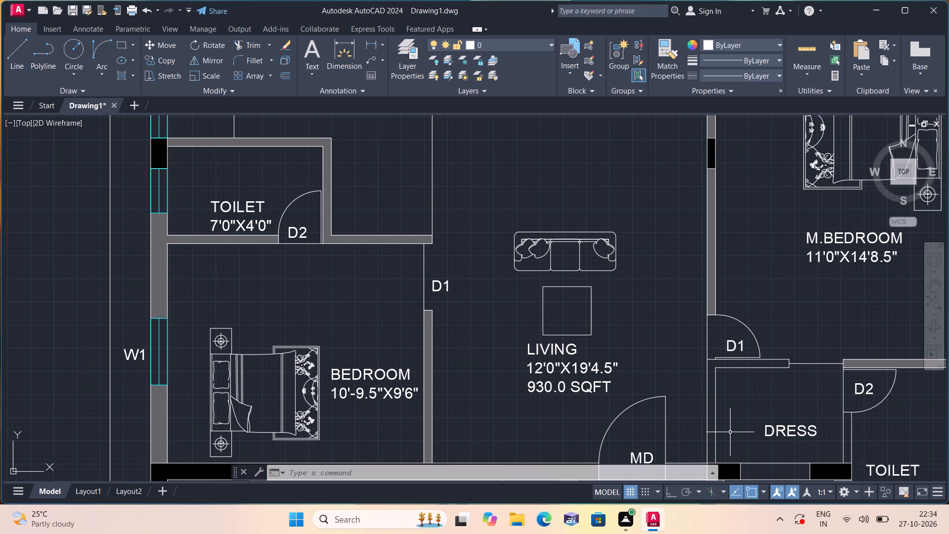
scroll(730, 432, up, 1)
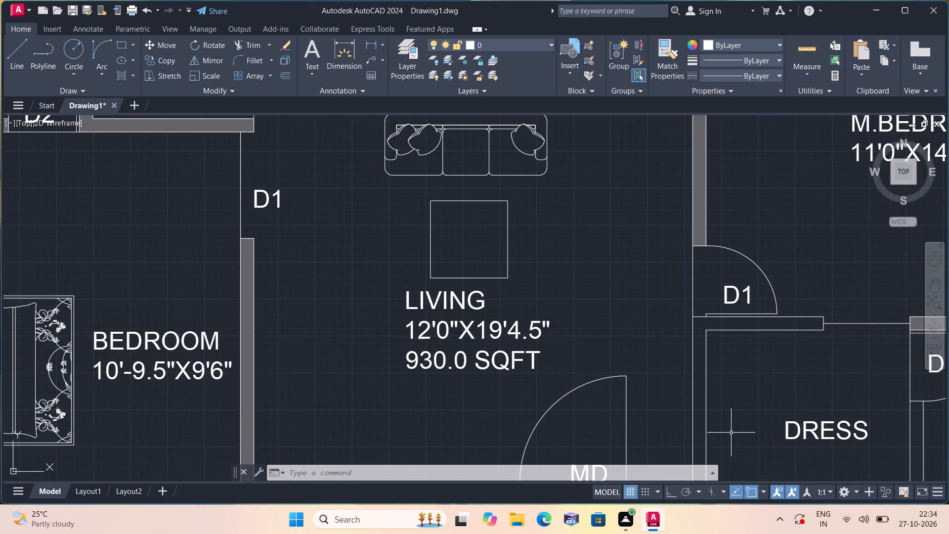
scroll(731, 433, down, 1)
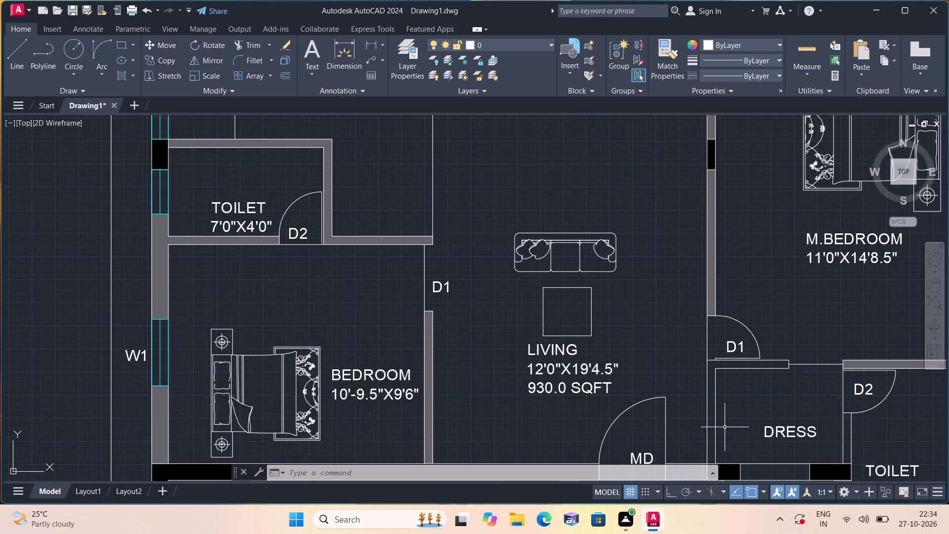
scroll(708, 370, down, 1)
scroll(657, 329, up, 1)
middle_drag(622, 309, 604, 309)
scroll(620, 308, down, 1)
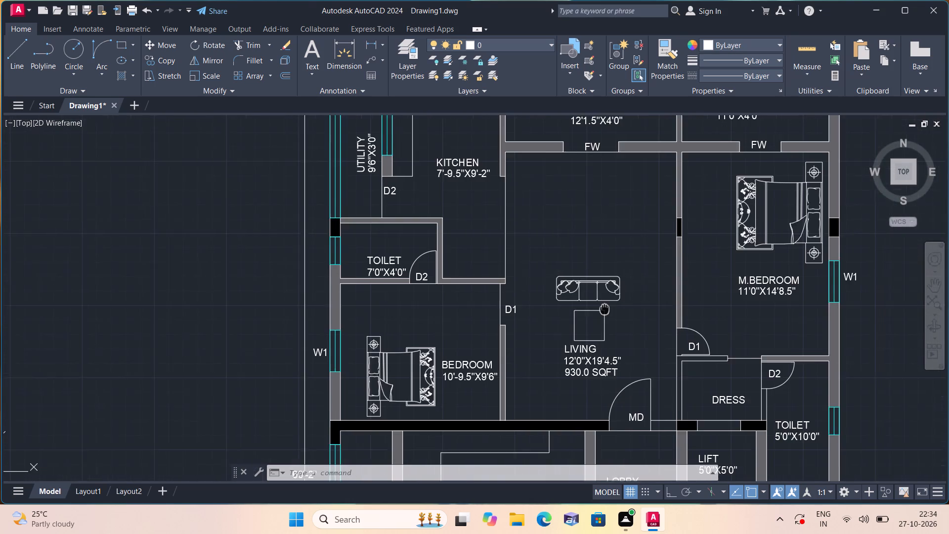
middle_drag(604, 309, 592, 339)
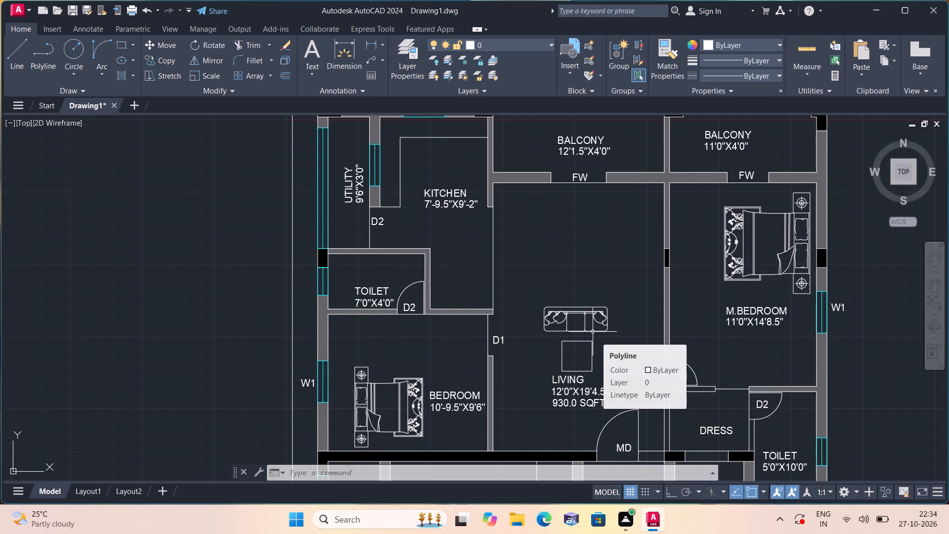
scroll(593, 332, down, 1)
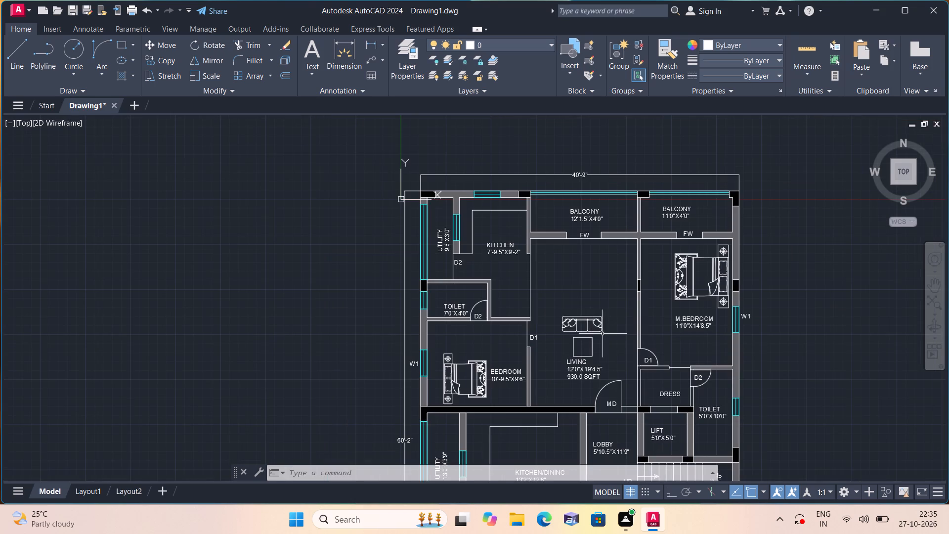
middle_drag(616, 331, 576, 370)
scroll(625, 327, up, 1)
middle_drag(613, 327, 419, 358)
scroll(426, 358, down, 2)
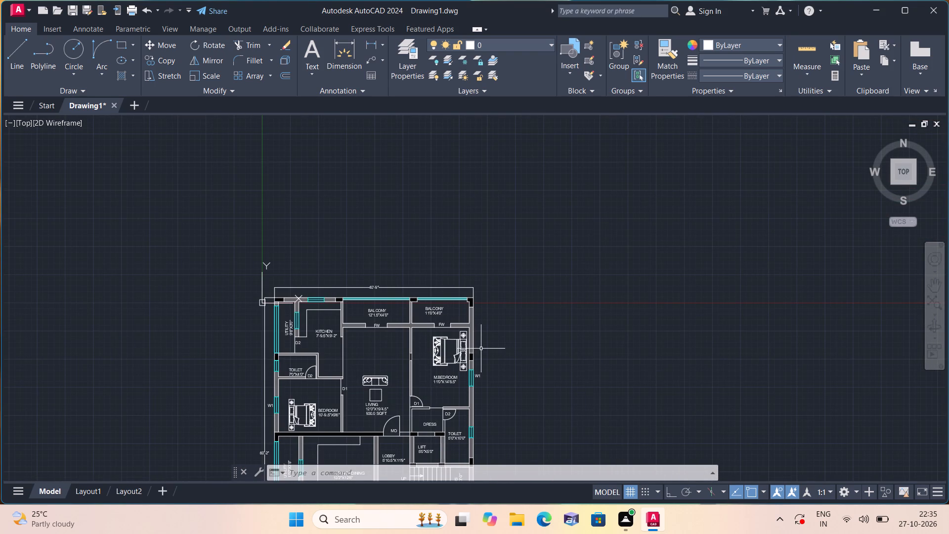
scroll(485, 343, down, 1)
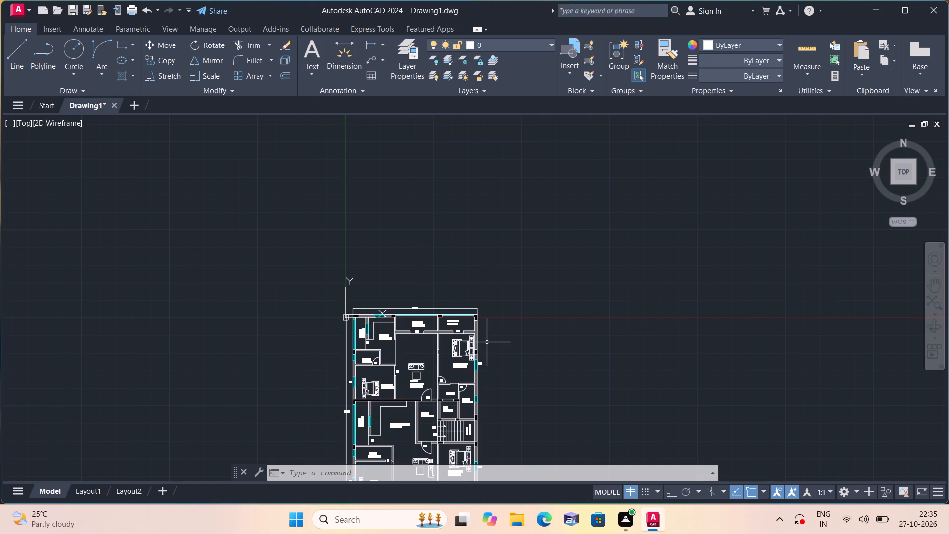
scroll(487, 342, down, 1)
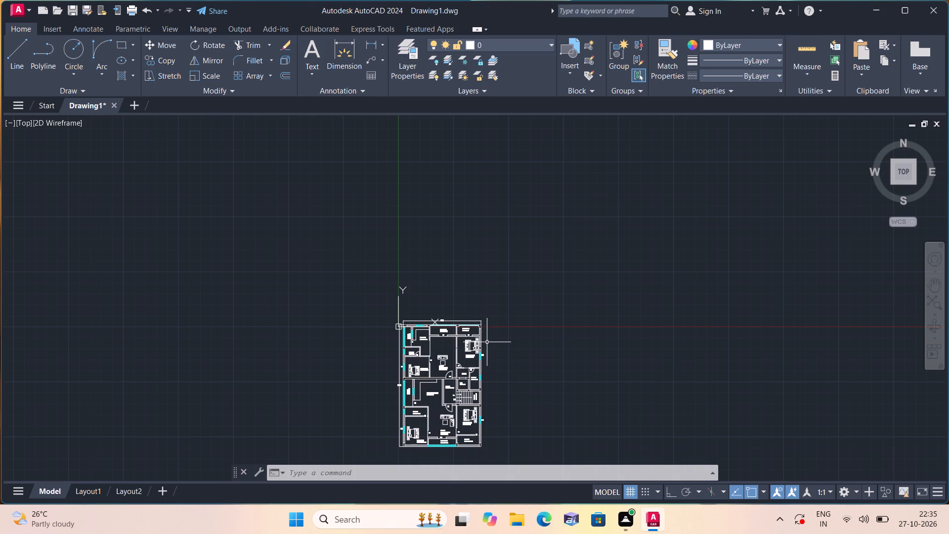
scroll(487, 342, down, 1)
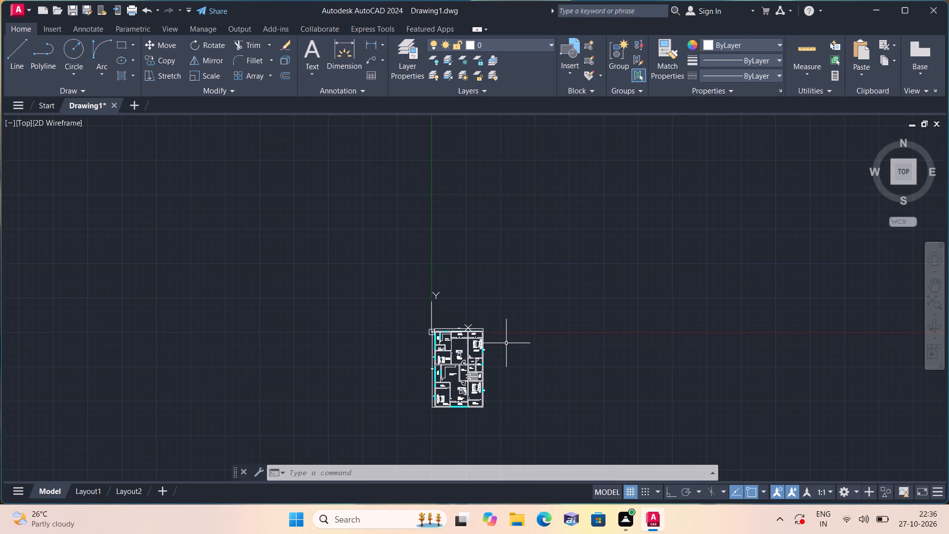
scroll(464, 330, up, 2)
middle_drag(472, 353, 353, 268)
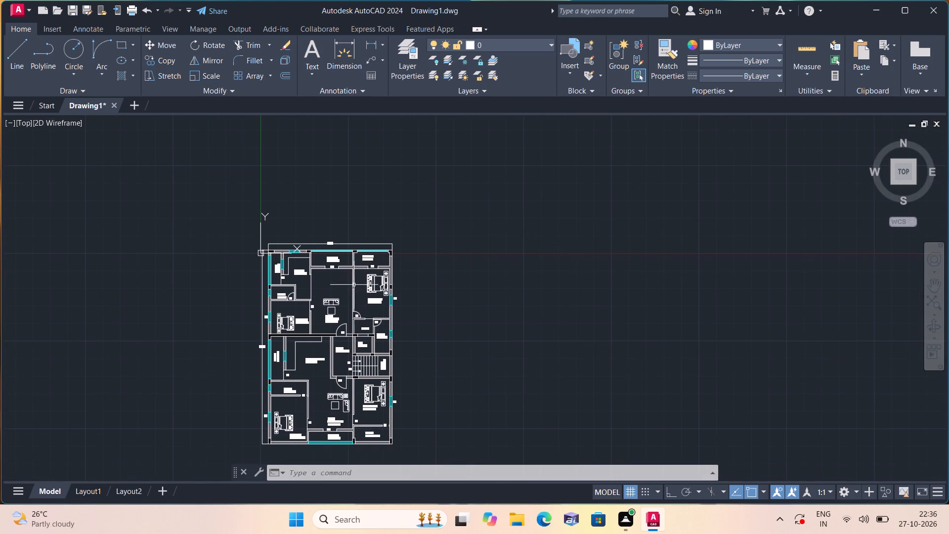
middle_drag(347, 290, 309, 223)
scroll(279, 219, up, 2)
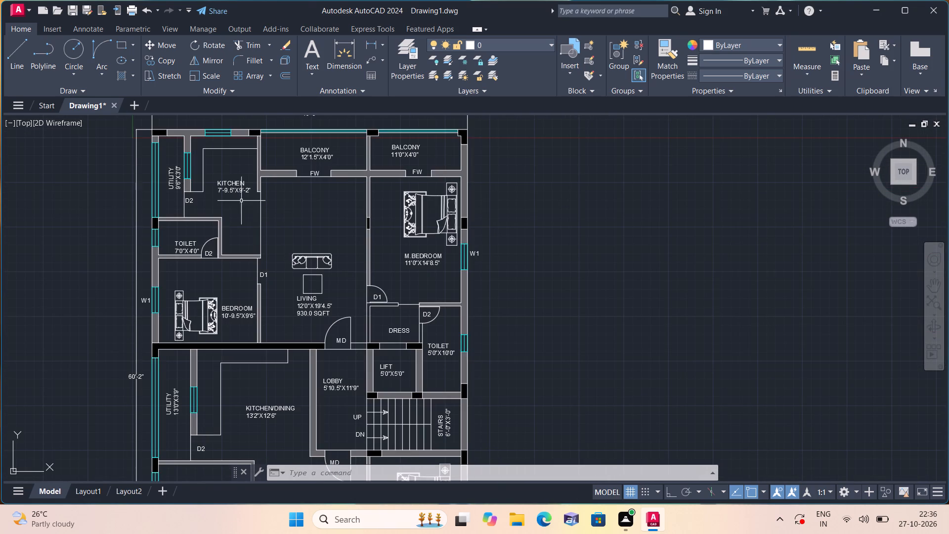
Open the recent drawing cooktop_2.dwg.
click(10, 8)
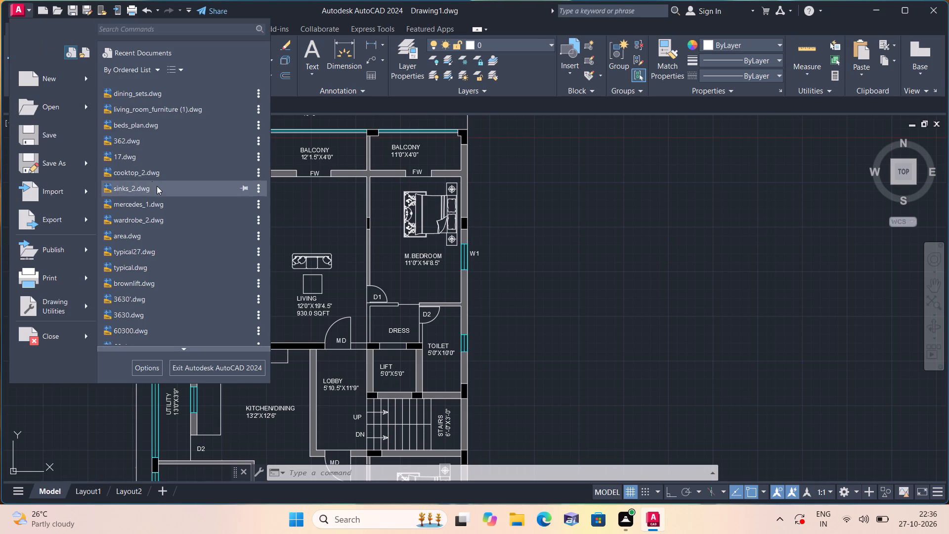
click(142, 173)
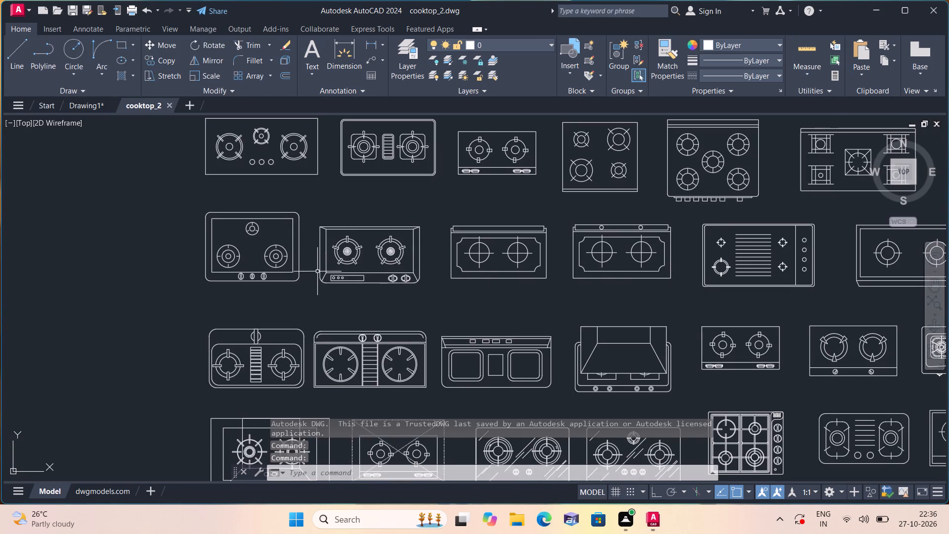
Copy the rectangular three-burner cooktop with three round knobs from cooktop_2 into Drawing1, placing it in the empty space beside the floor plan.
middle_drag(264, 181, 337, 294)
scroll(357, 287, up, 1)
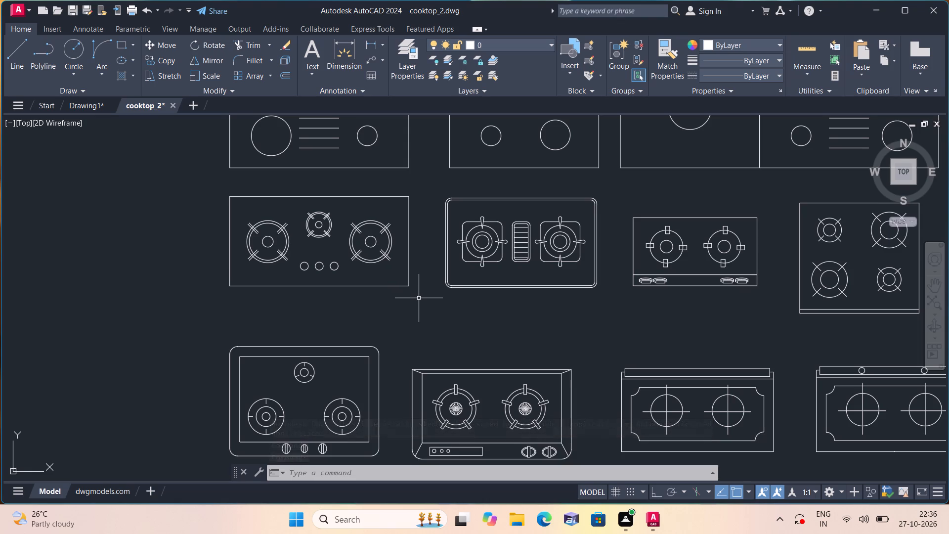
click(419, 298)
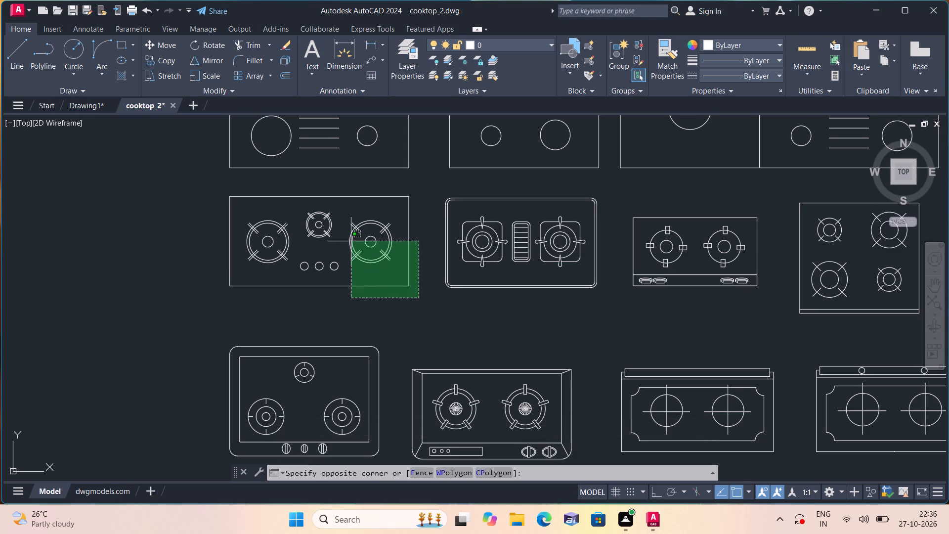
click(206, 190)
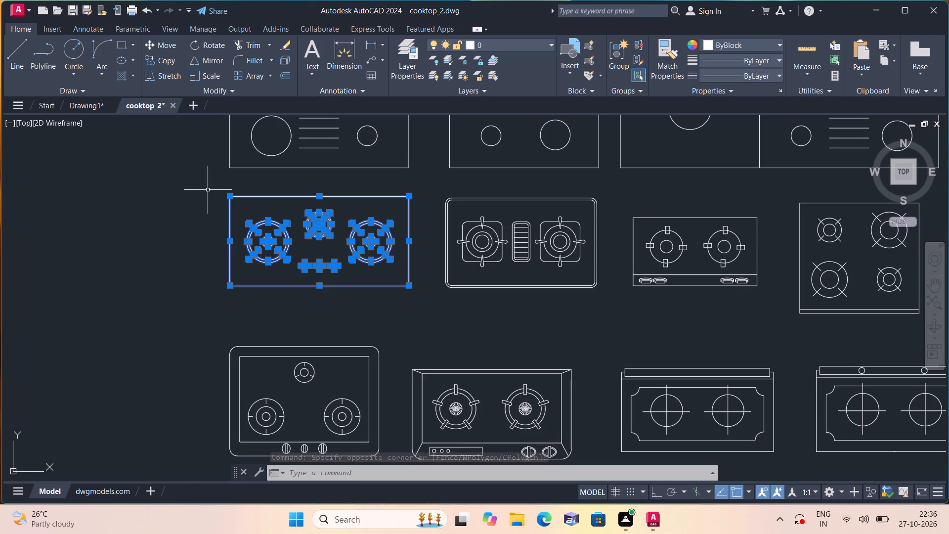
key(ctrl+c)
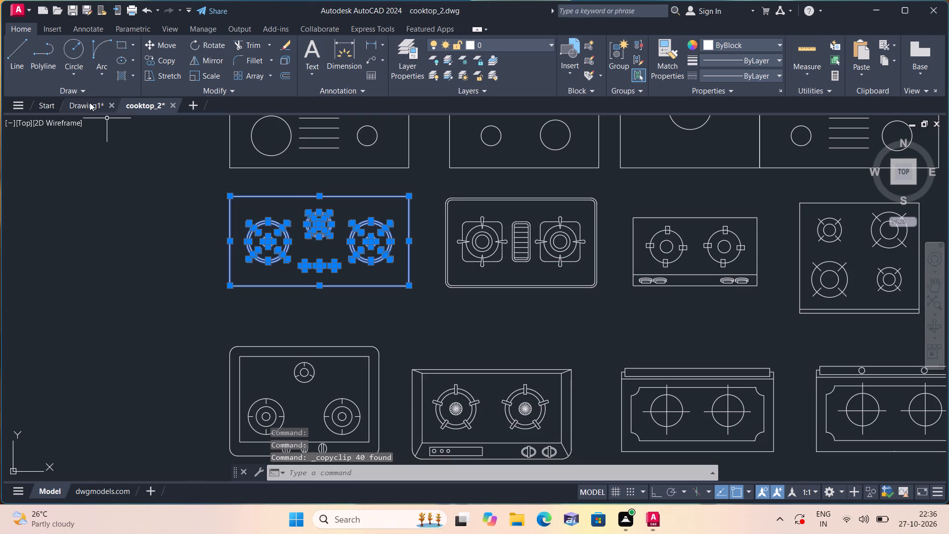
click(89, 103)
key(ctrl+v)
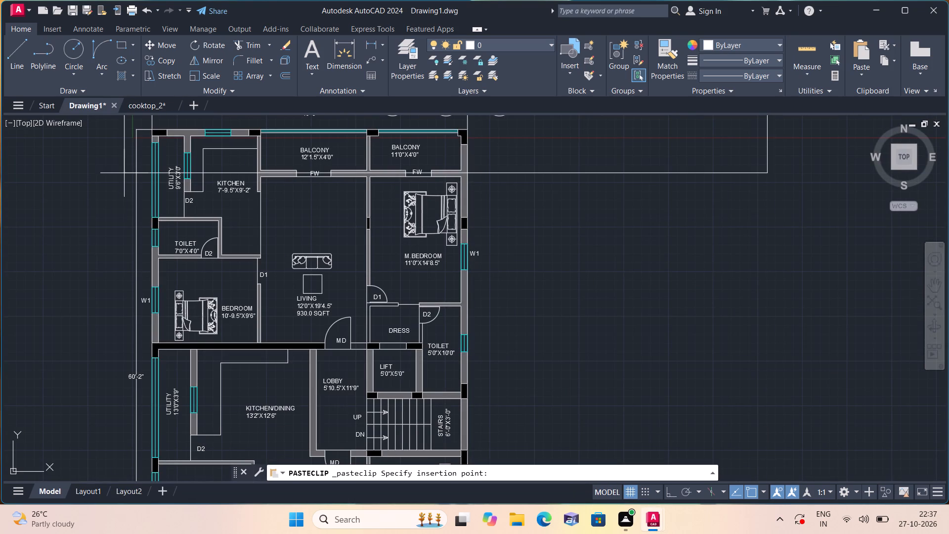
scroll(231, 236, down, 1)
scroll(327, 275, down, 2)
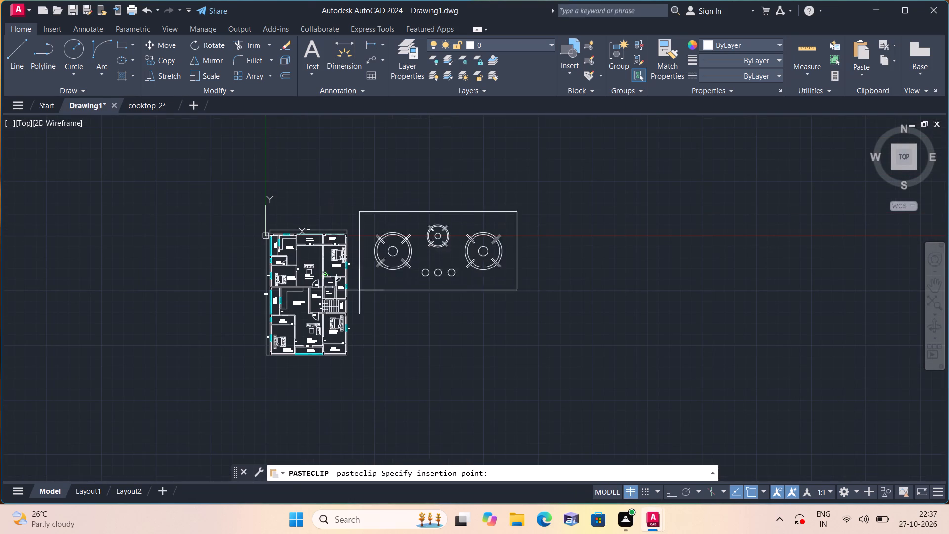
click(396, 298)
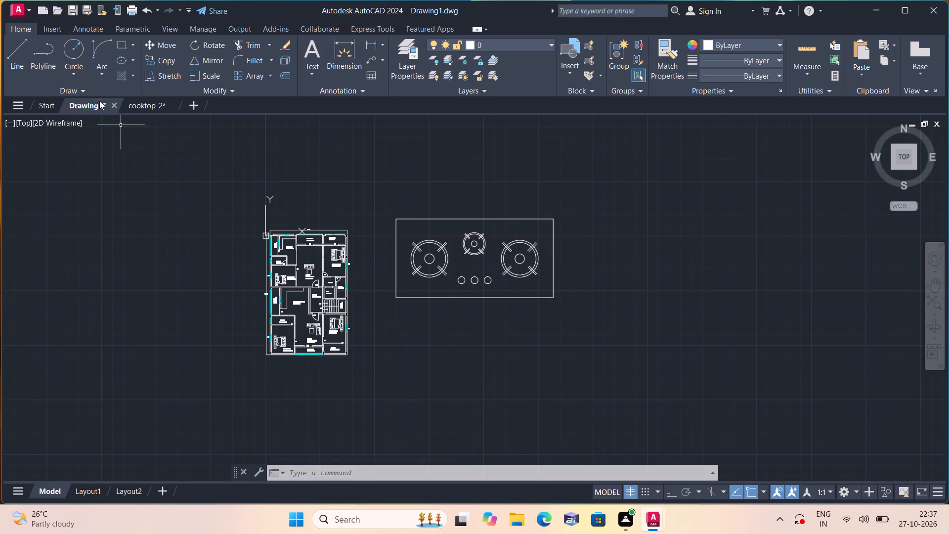
Open the recent drawing sinks_2.dwg.
click(10, 7)
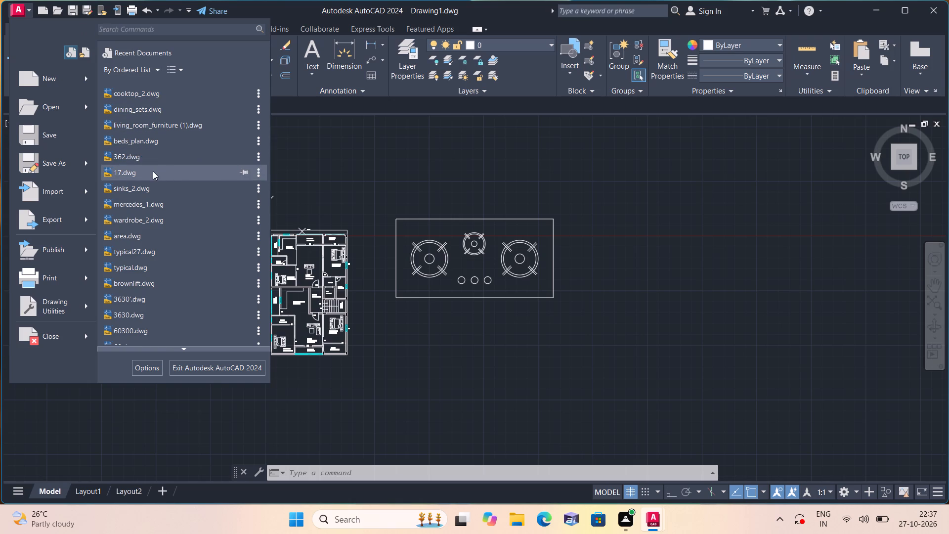
click(128, 187)
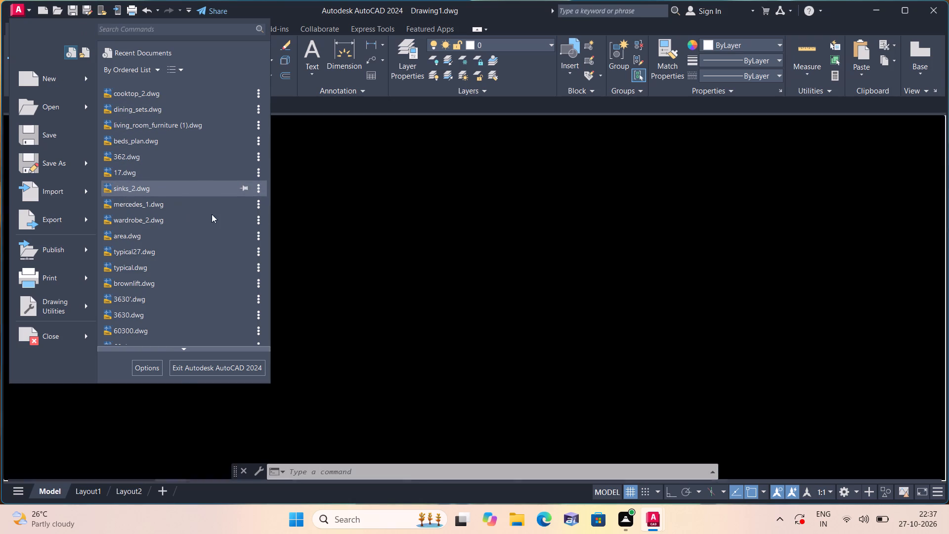
Copy the single-bowl sink with ribbed drainboard from sinks_2 into Drawing1, placing it in the empty space beside the three-burner cooktop.
click(370, 243)
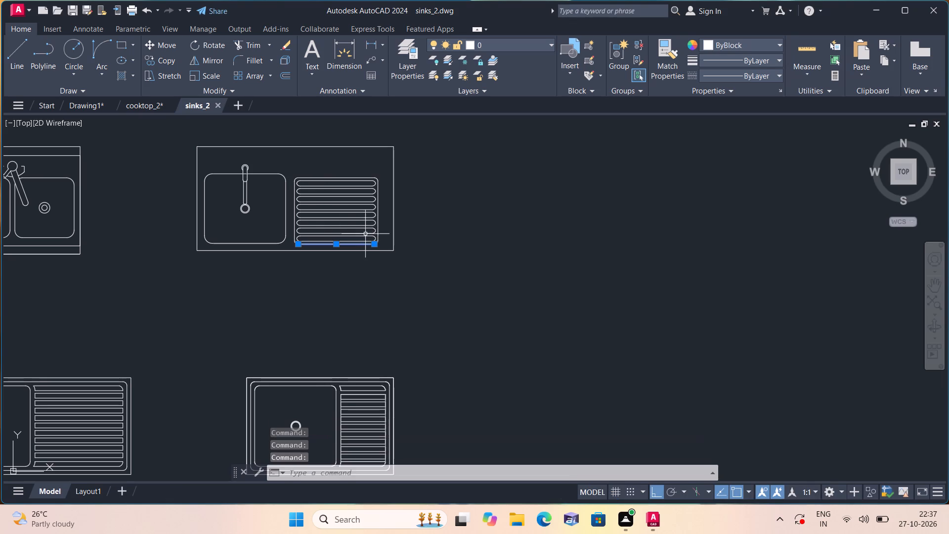
drag(431, 284, 425, 277)
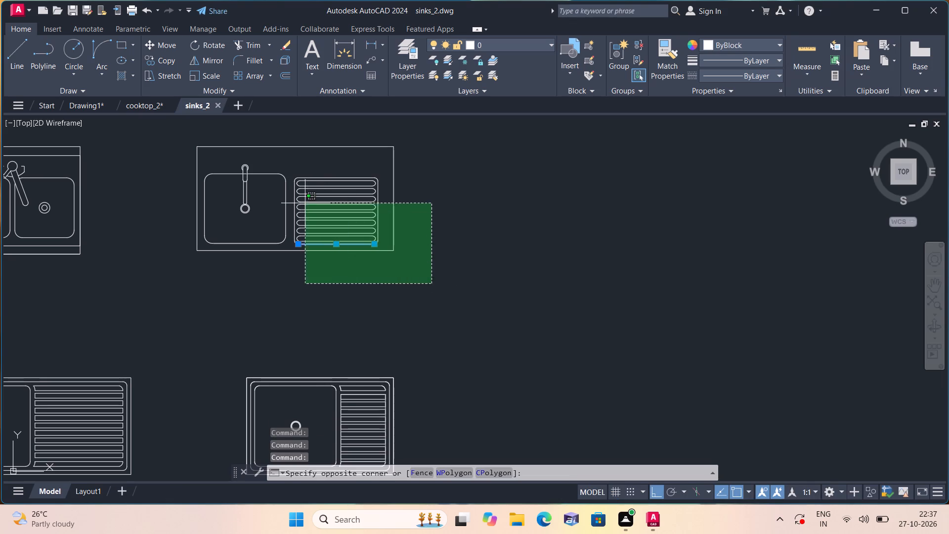
click(247, 180)
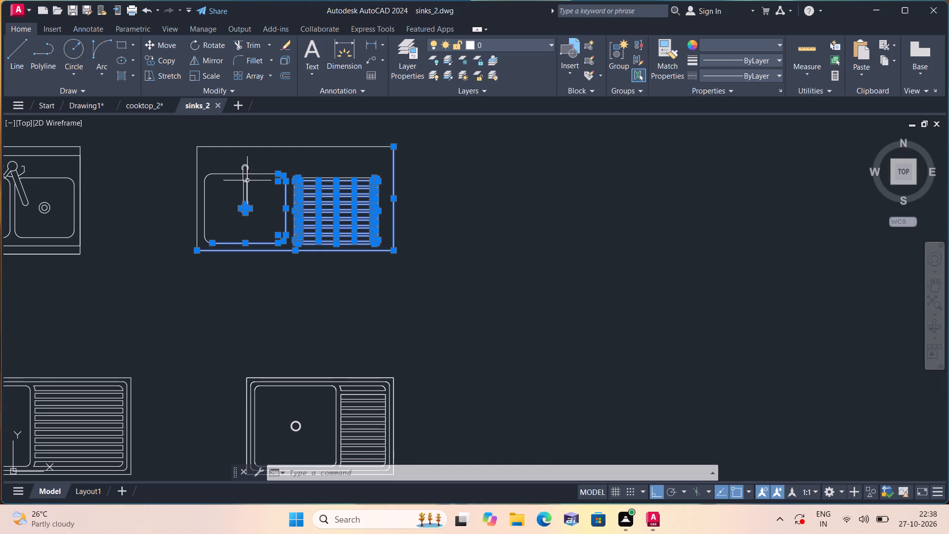
click(329, 287)
middle_drag(245, 211, 272, 256)
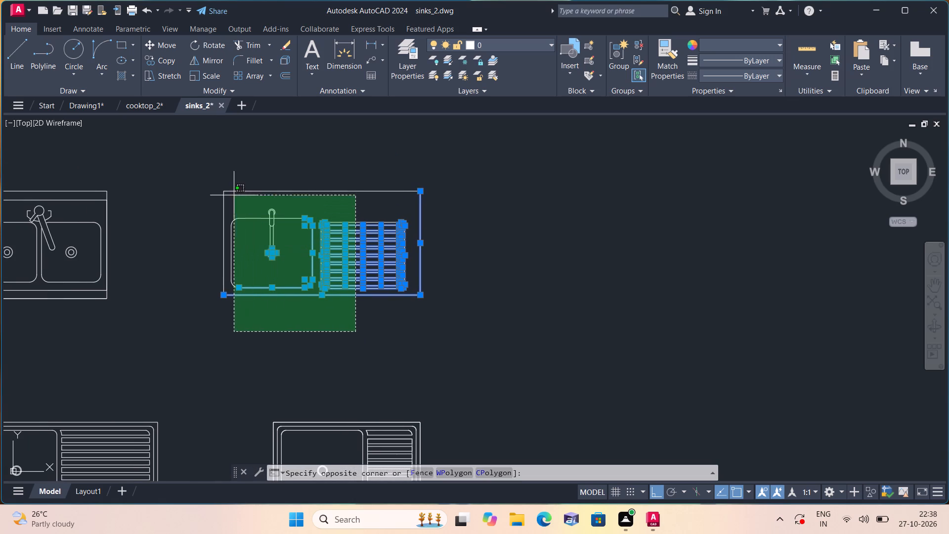
click(213, 171)
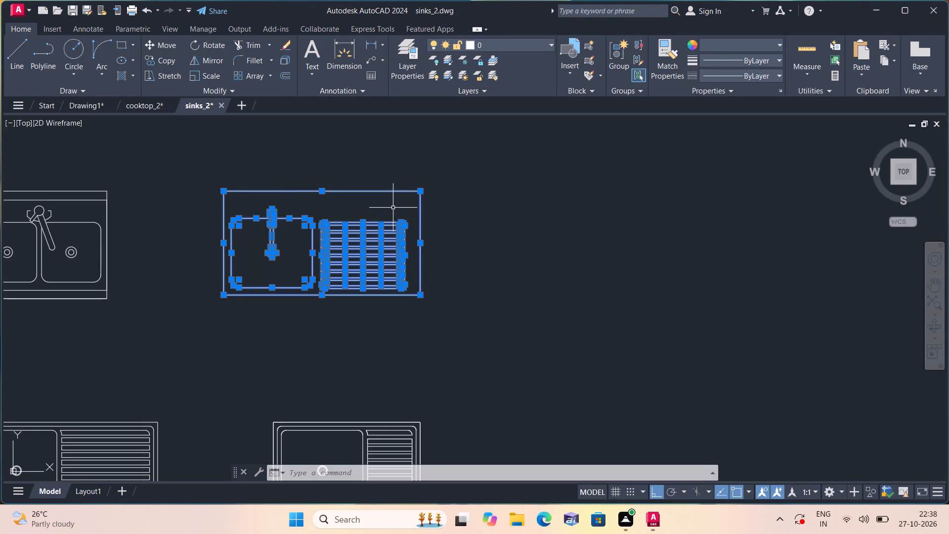
scroll(364, 224, down, 1)
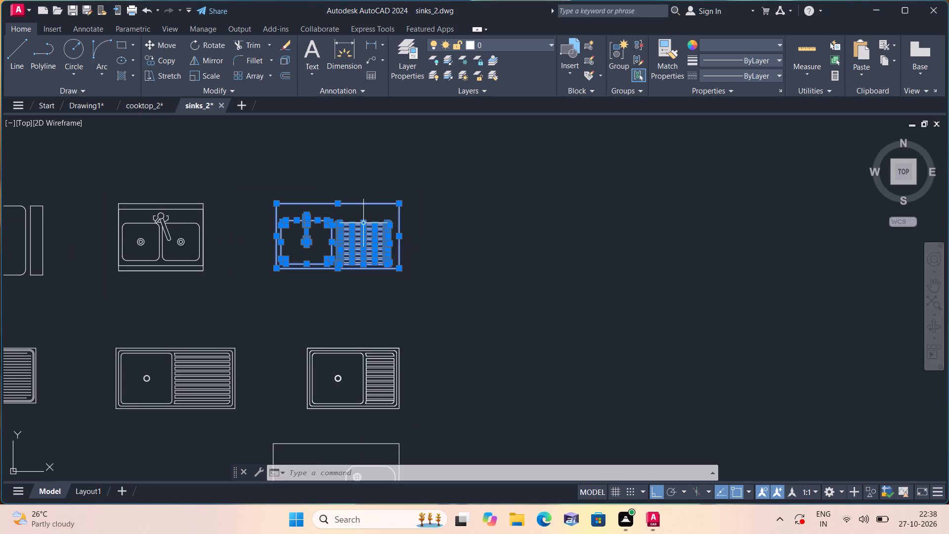
key(ctrl+c)
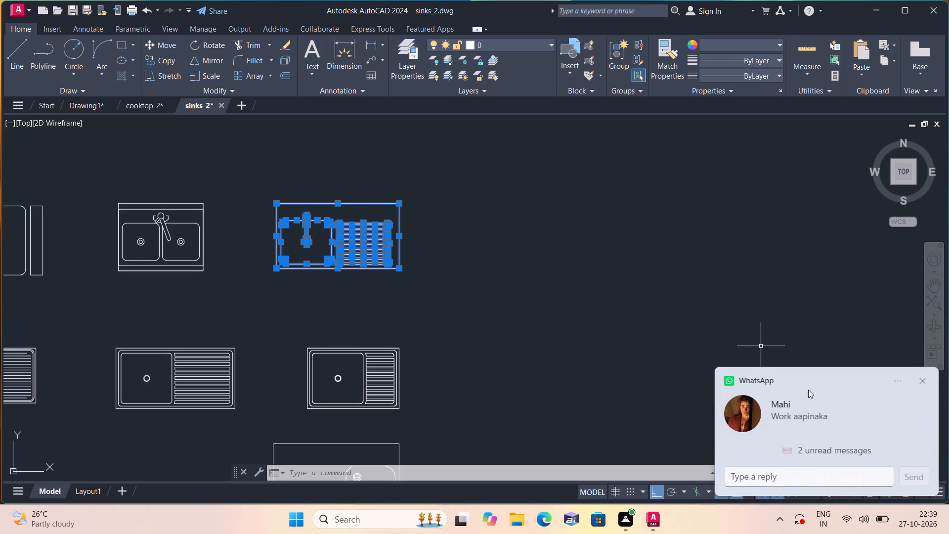
click(922, 381)
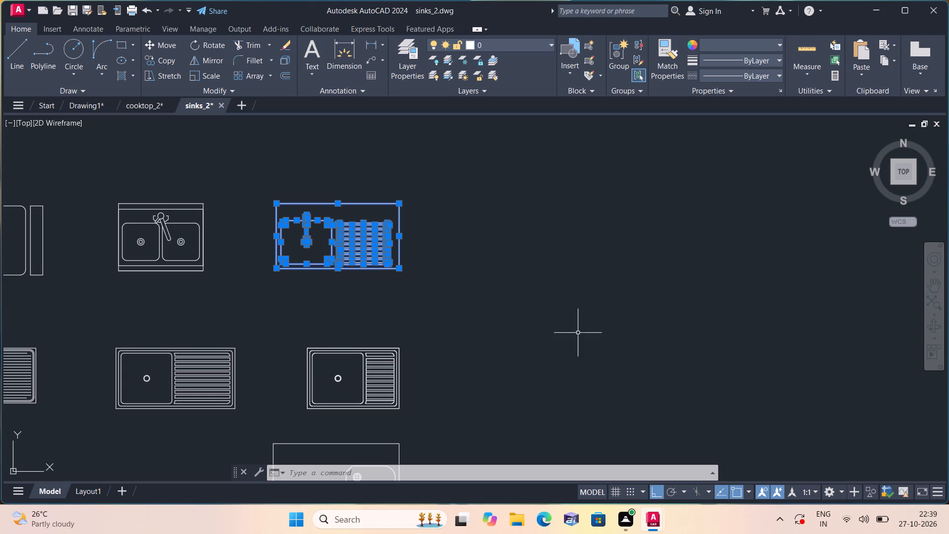
key(ctrl+c)
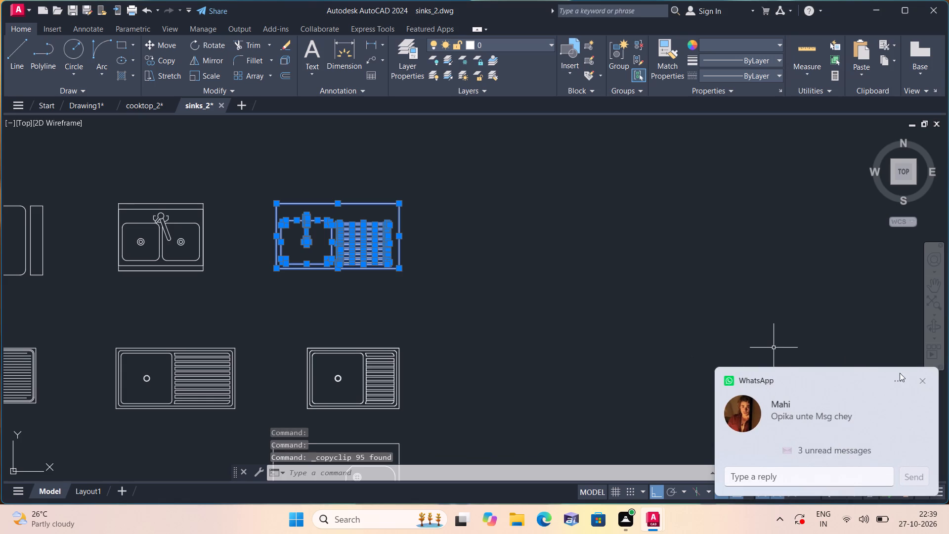
click(919, 377)
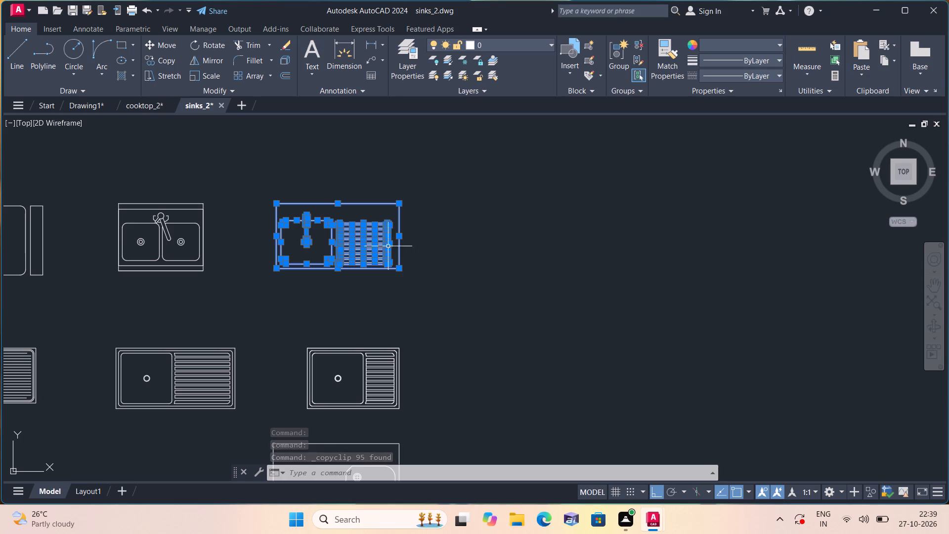
key(ctrl+c)
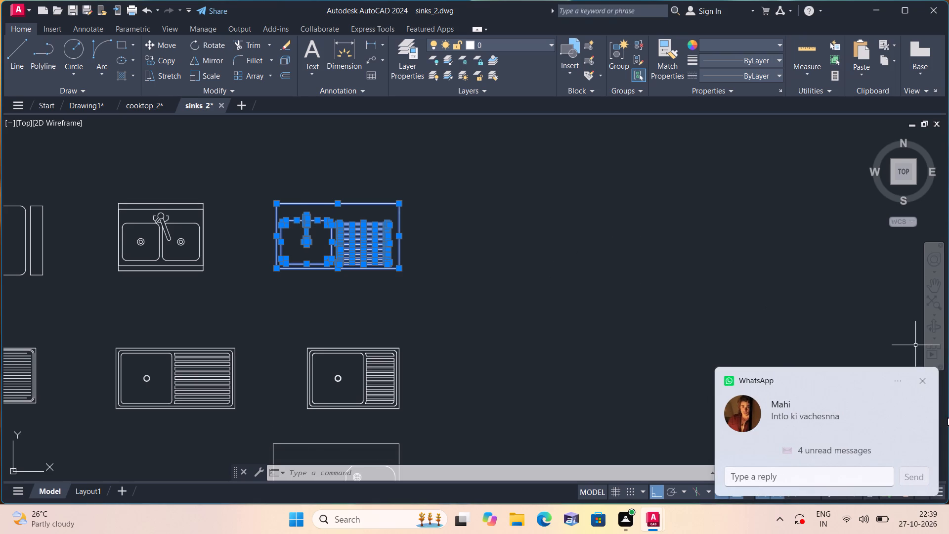
click(920, 379)
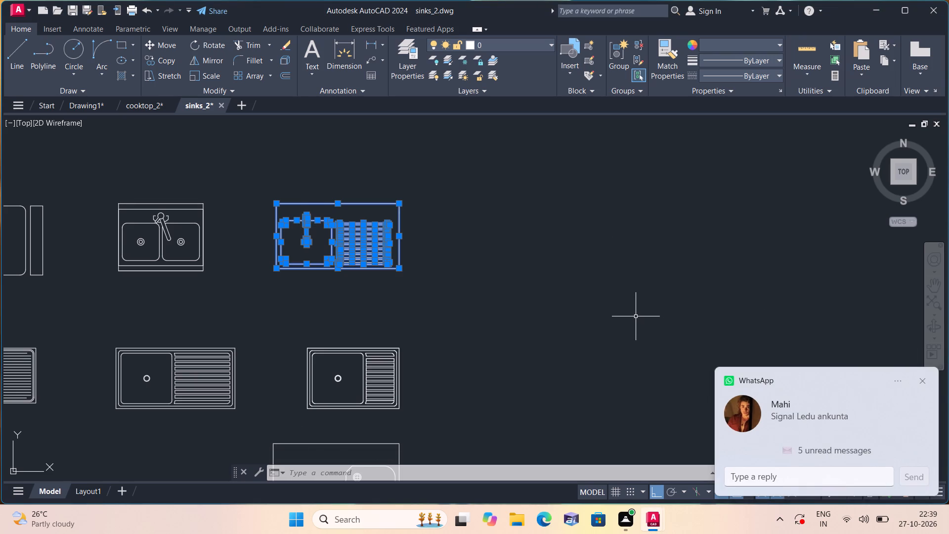
scroll(639, 332, down, 1)
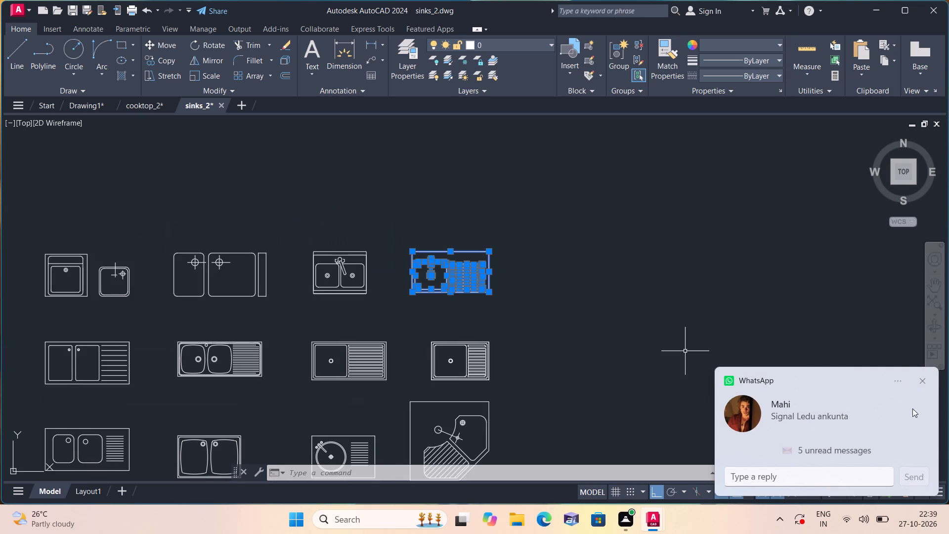
click(924, 381)
scroll(735, 370, down, 1)
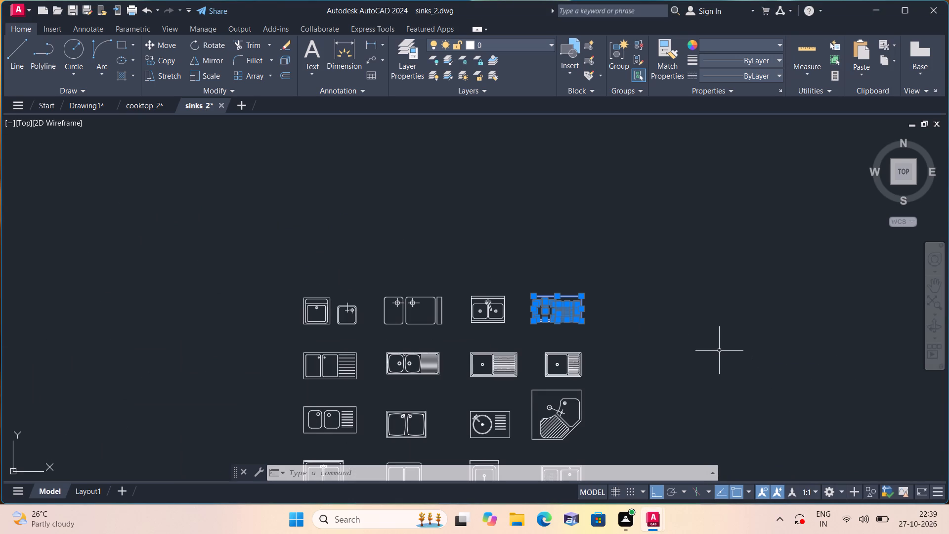
key(ctrl+c)
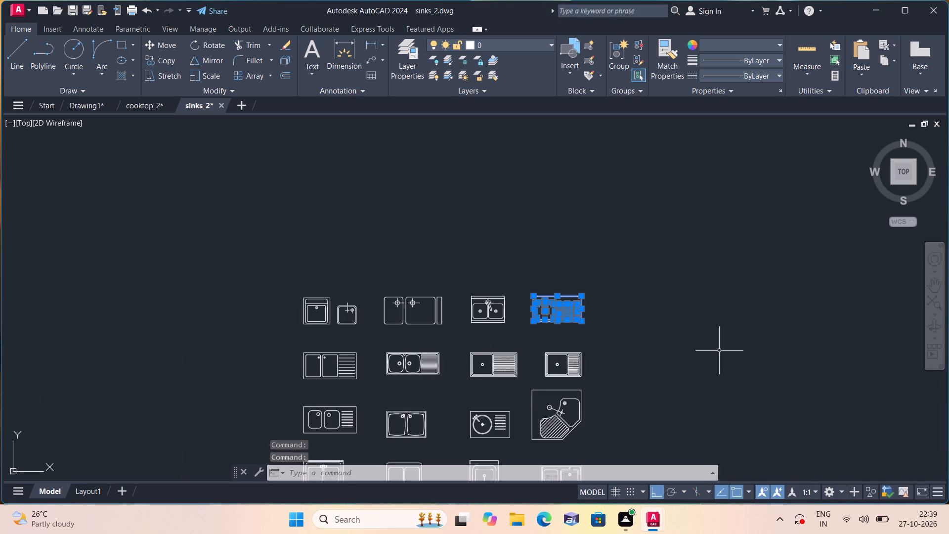
scroll(652, 325, down, 1)
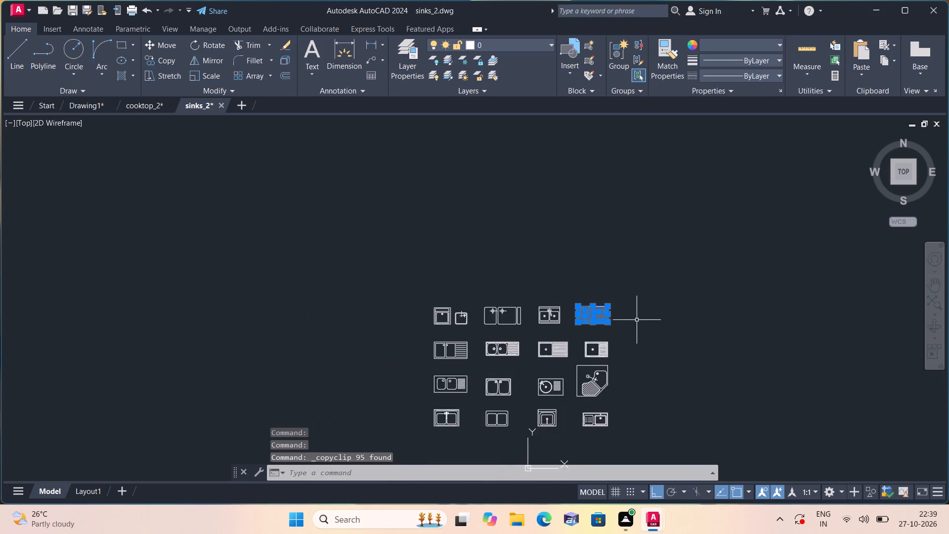
scroll(637, 320, up, 2)
scroll(637, 320, down, 1)
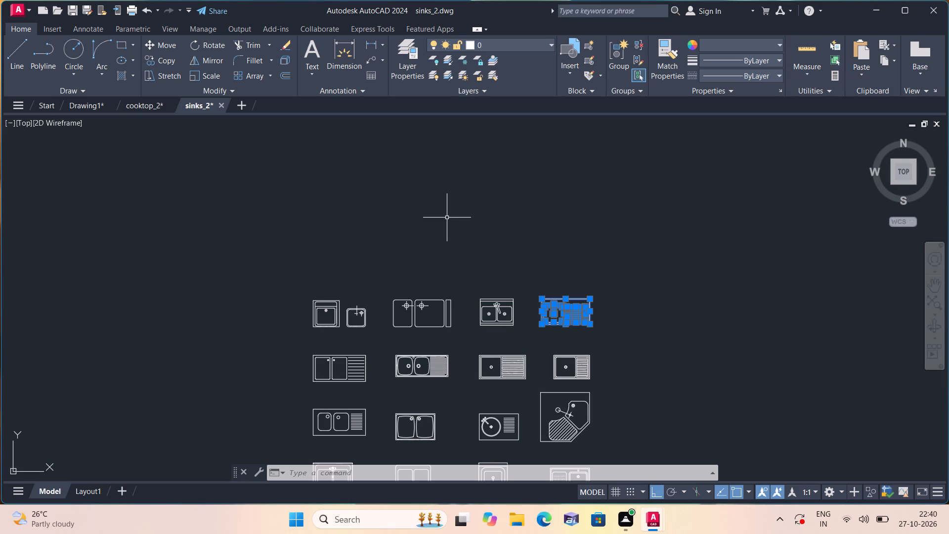
key(ctrl+c)
click(83, 105)
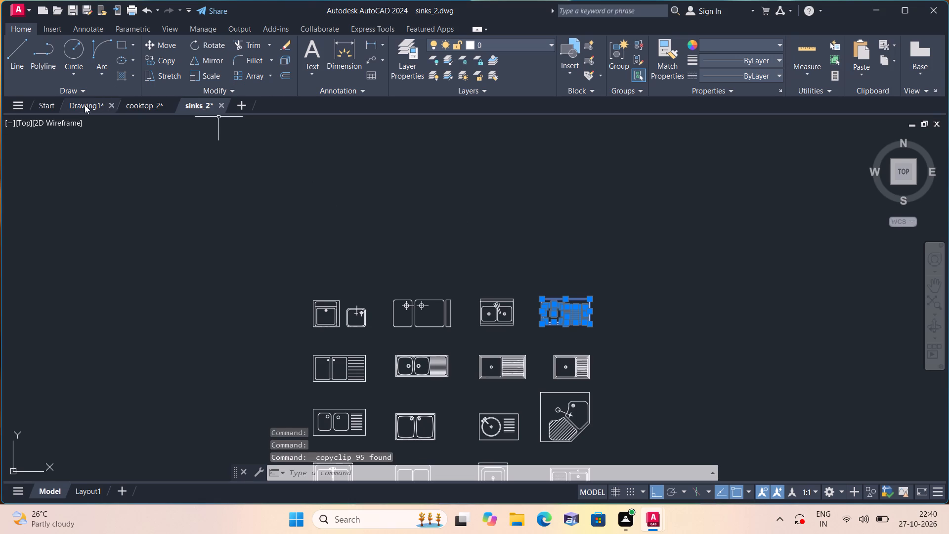
key(ctrl+v)
scroll(201, 220, down, 1)
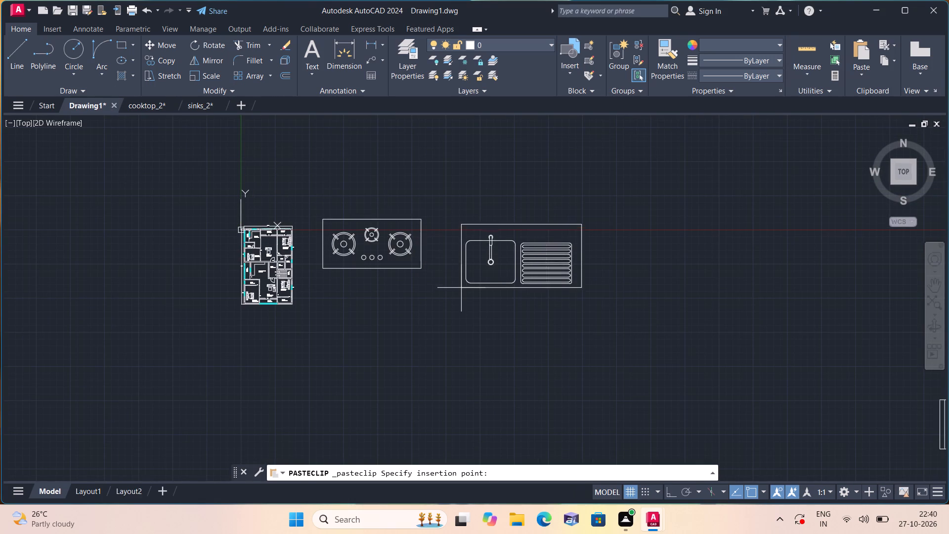
click(460, 274)
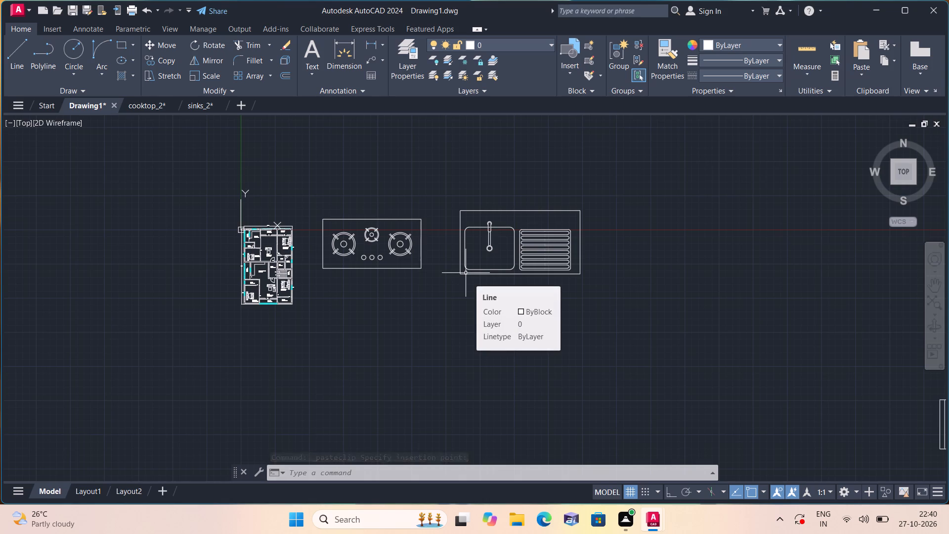
Look through the recent drawings and their previews for further furniture or fixture block files.
scroll(466, 273, down, 1)
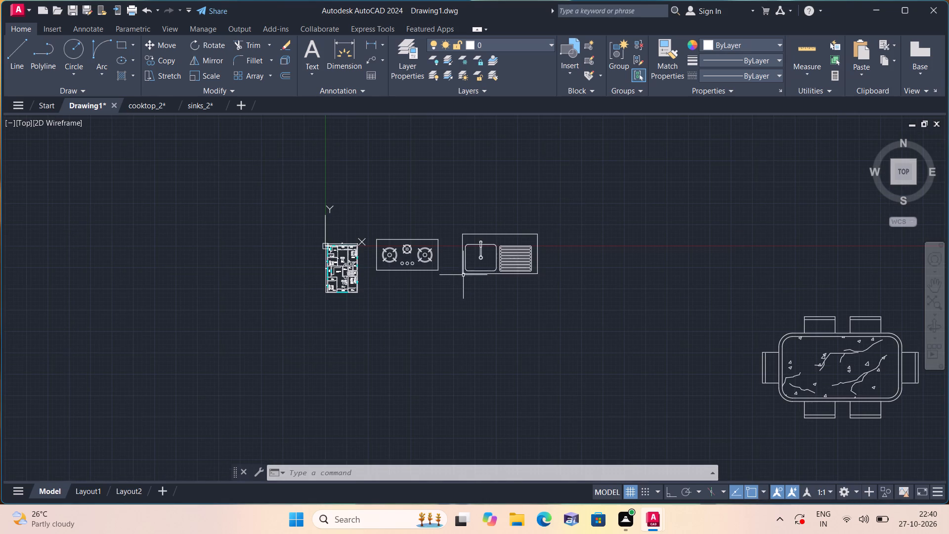
click(17, 8)
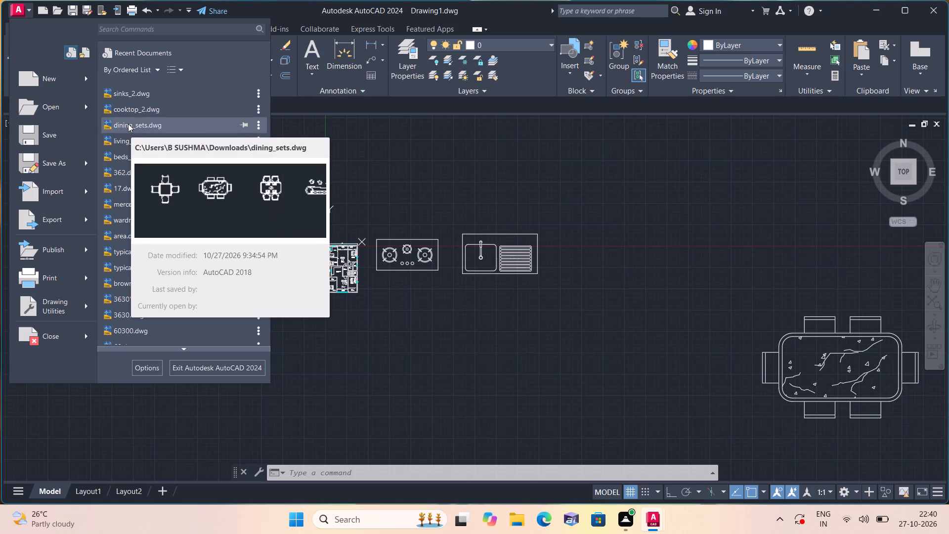
scroll(128, 124, down, 1)
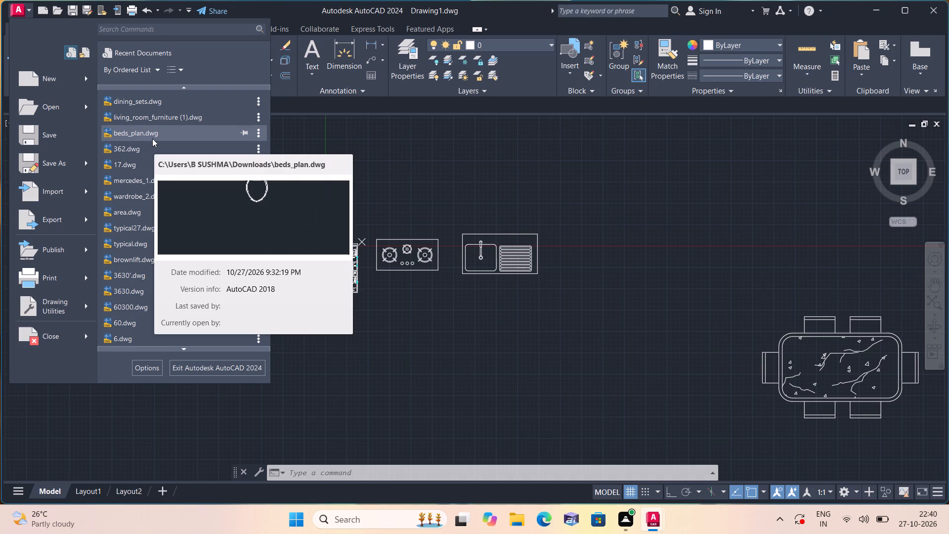
scroll(152, 140, down, 1)
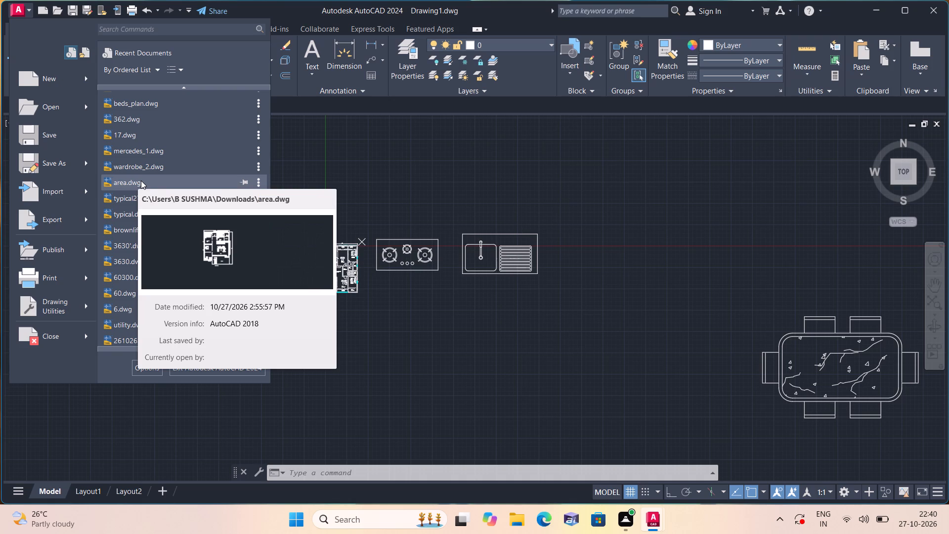
scroll(141, 180, down, 1)
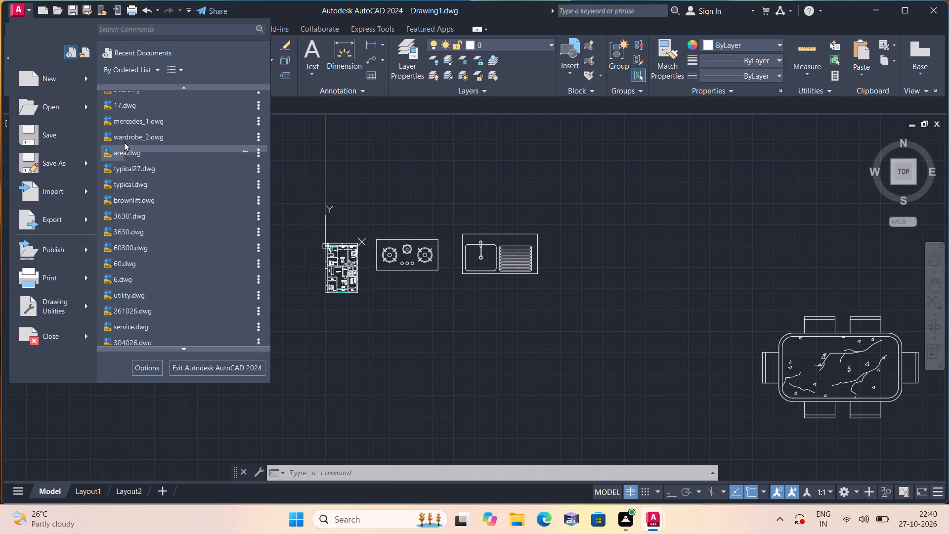
scroll(188, 173, down, 2)
click(188, 173)
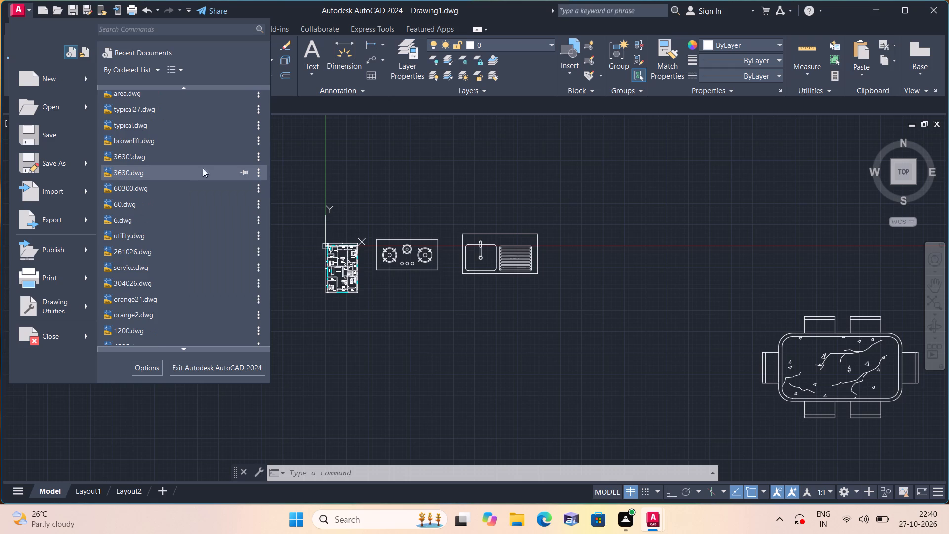
scroll(917, 533, down, 1)
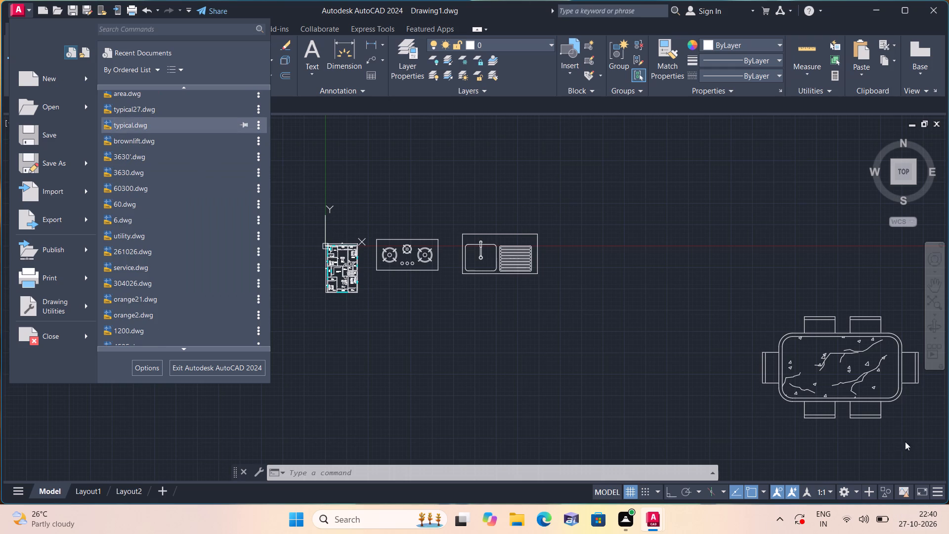
scroll(58, 186, down, 1)
scroll(133, 113, up, 5)
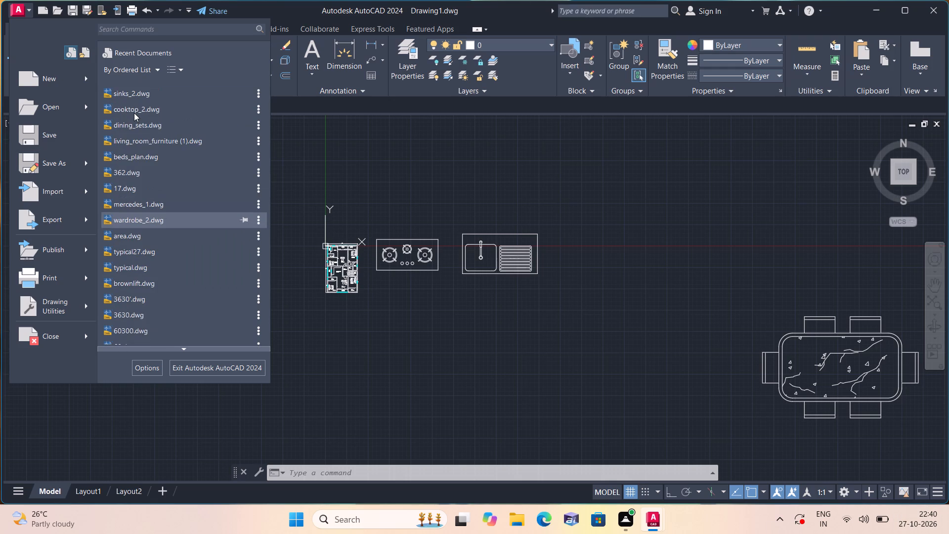
scroll(134, 113, up, 2)
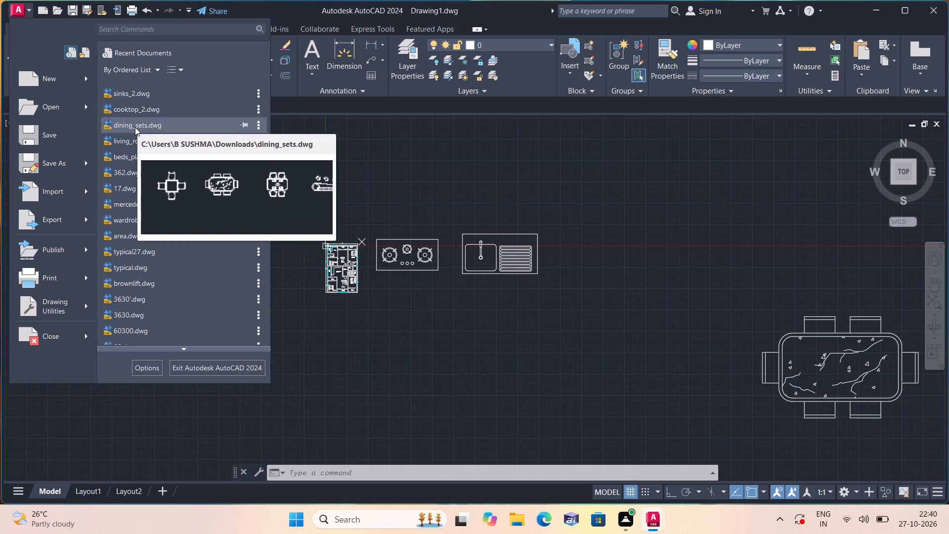
scroll(135, 128, up, 1)
scroll(473, 250, down, 1)
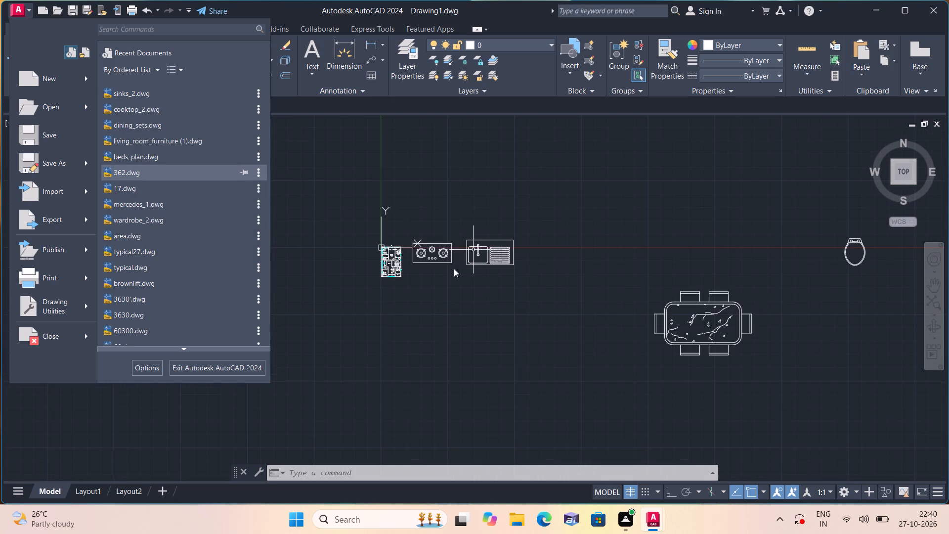
click(420, 163)
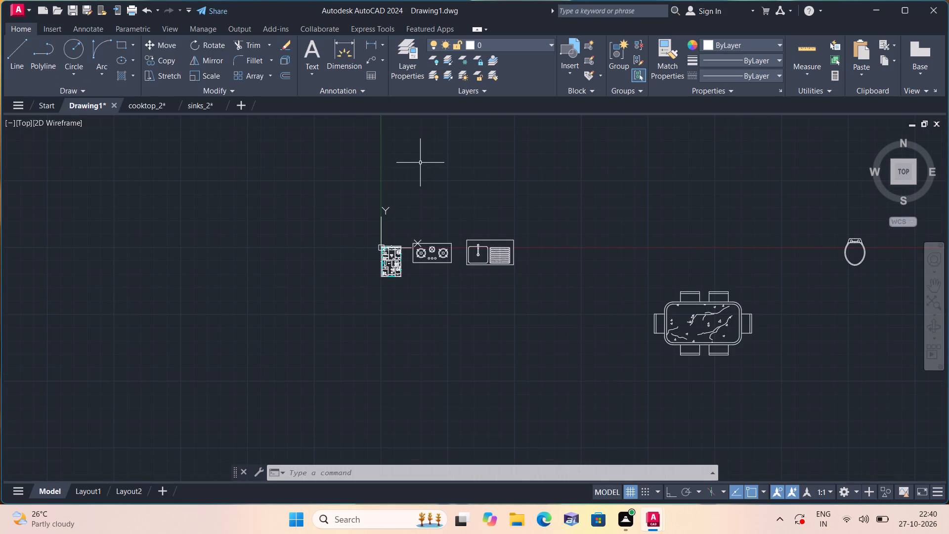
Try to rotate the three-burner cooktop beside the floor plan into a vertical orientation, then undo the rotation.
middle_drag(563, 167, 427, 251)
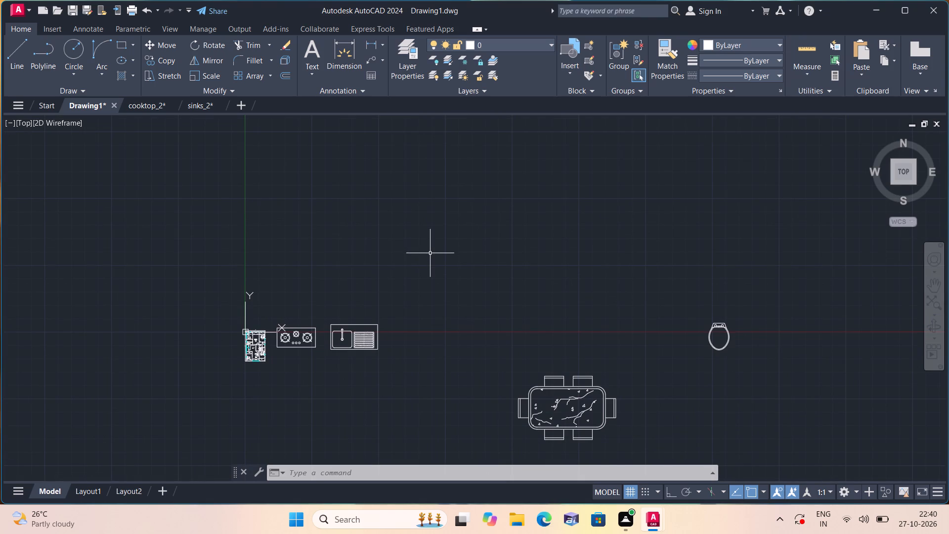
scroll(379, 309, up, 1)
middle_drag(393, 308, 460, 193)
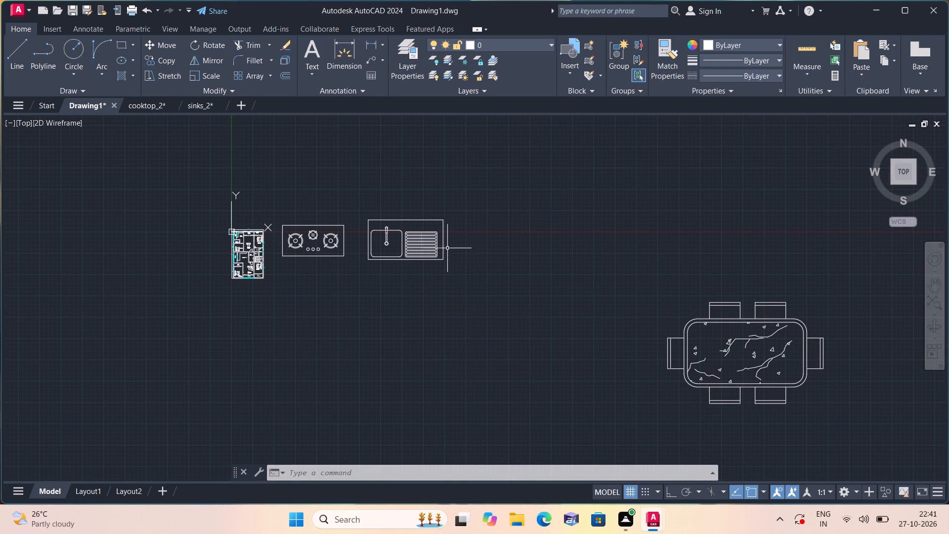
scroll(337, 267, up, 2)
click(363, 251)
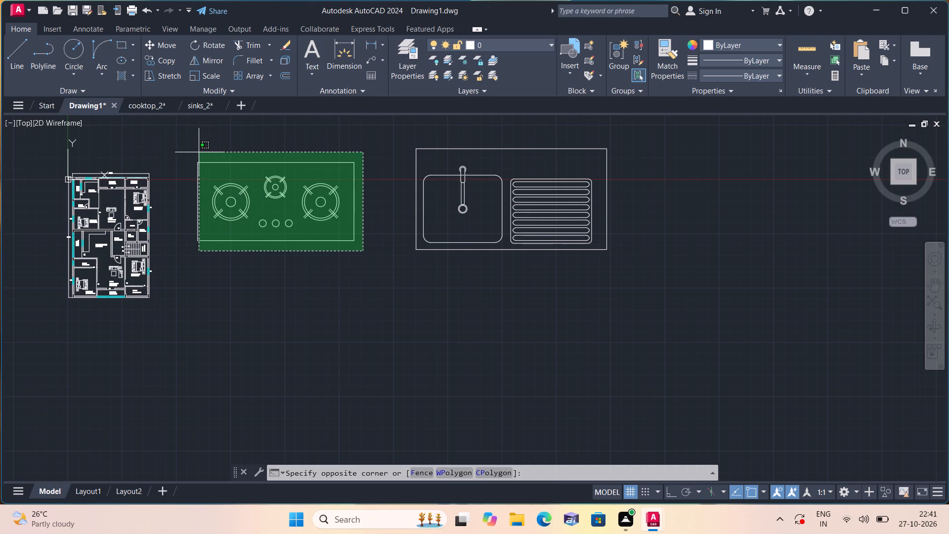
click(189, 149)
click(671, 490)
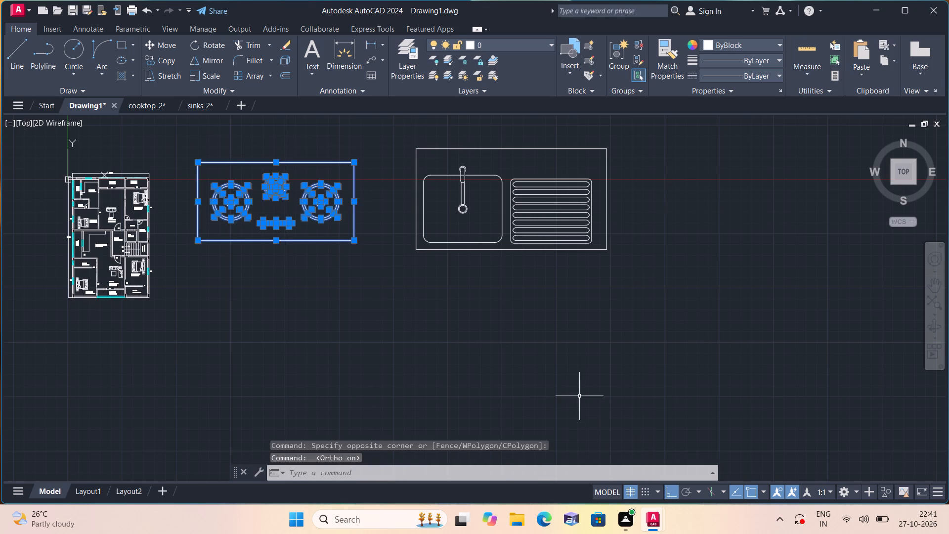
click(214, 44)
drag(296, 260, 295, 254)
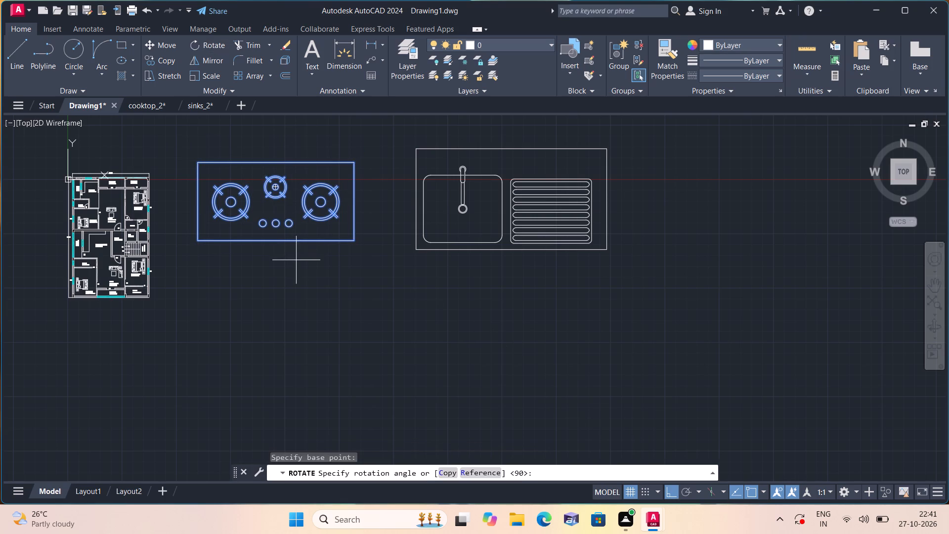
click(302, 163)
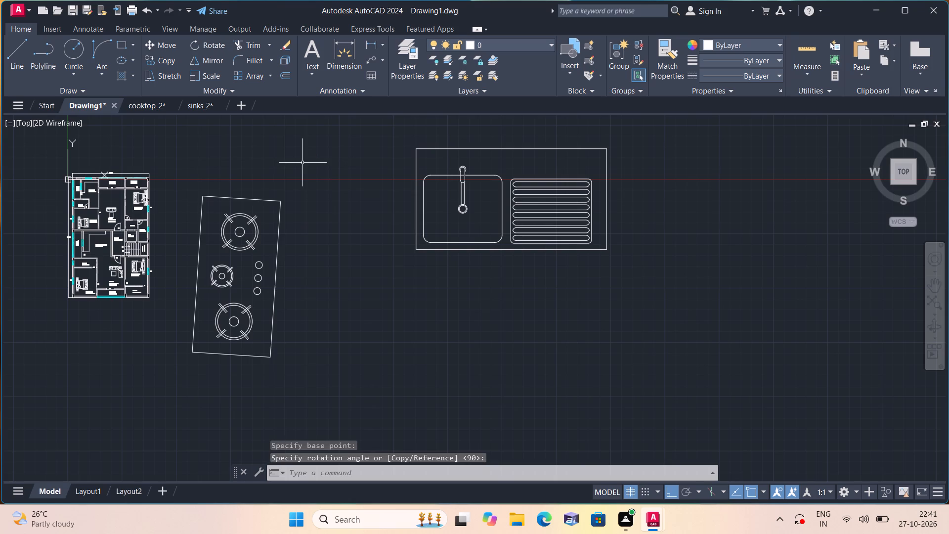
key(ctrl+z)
Rotate the three-burner cooktop 90 degrees with Ortho so it stands exactly vertical, its knobs on the side away from the floor plan.
drag(379, 254, 368, 242)
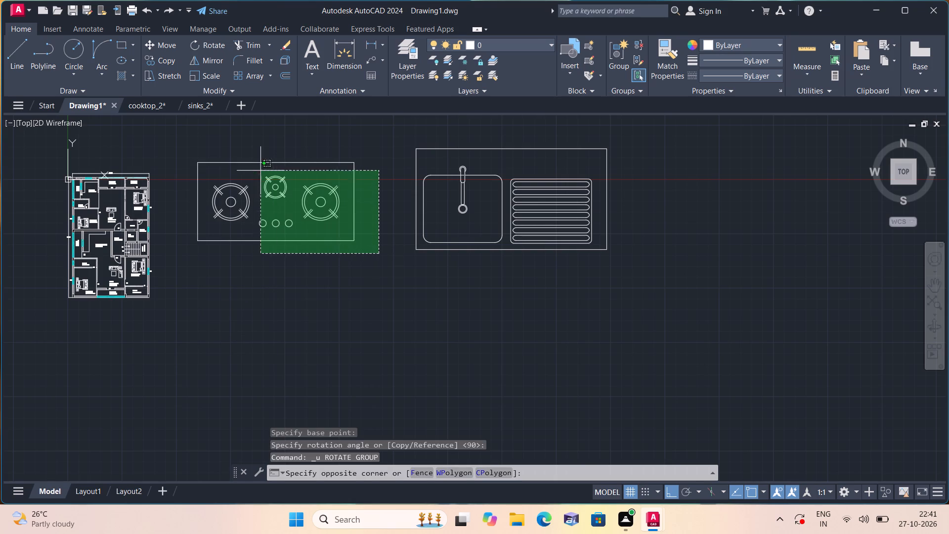
click(183, 144)
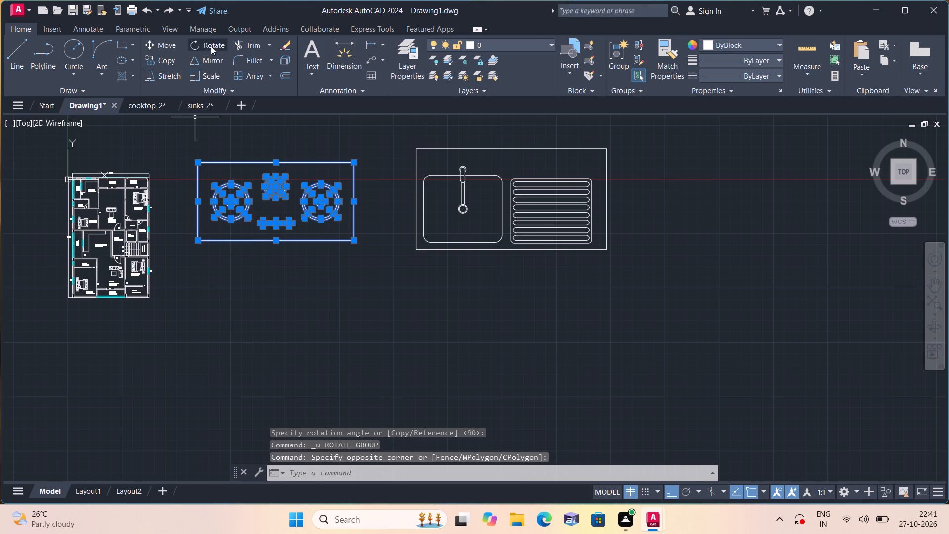
click(211, 45)
drag(318, 245, 320, 237)
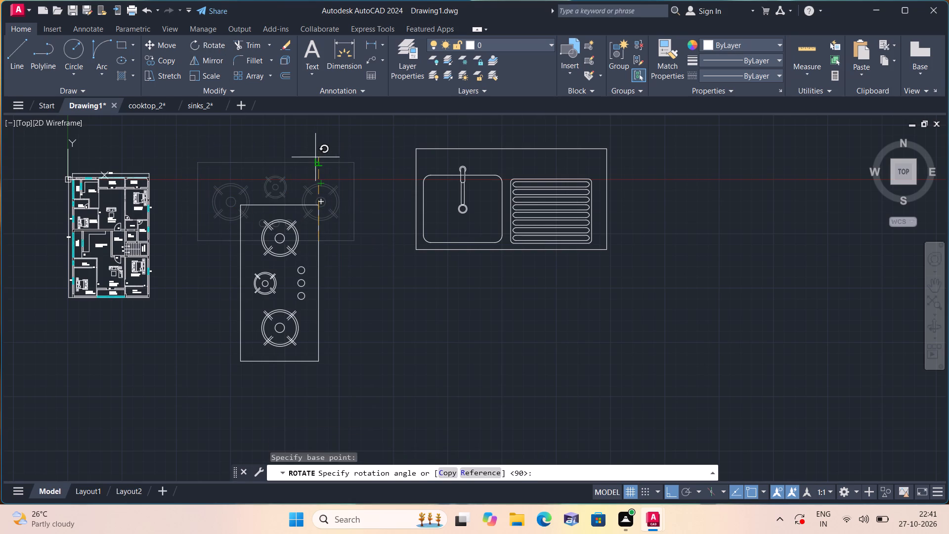
click(315, 149)
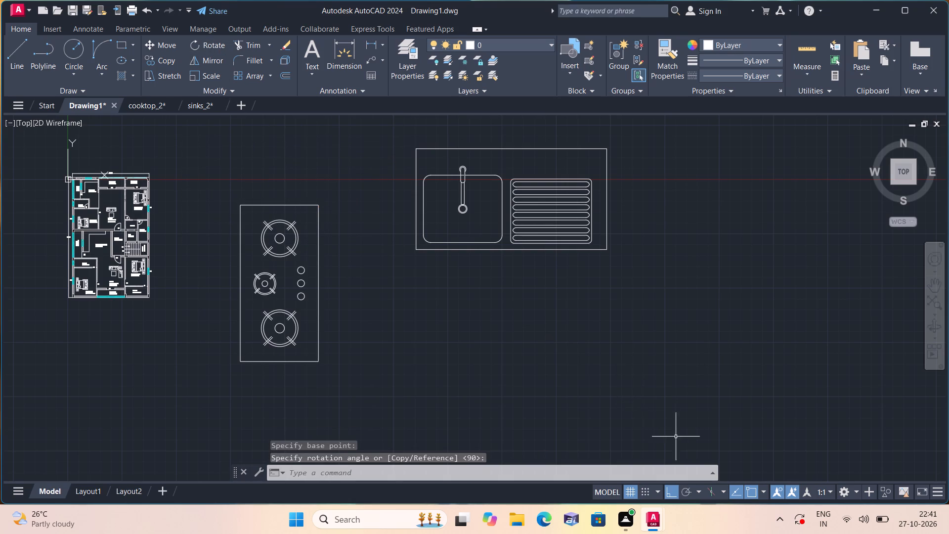
click(670, 489)
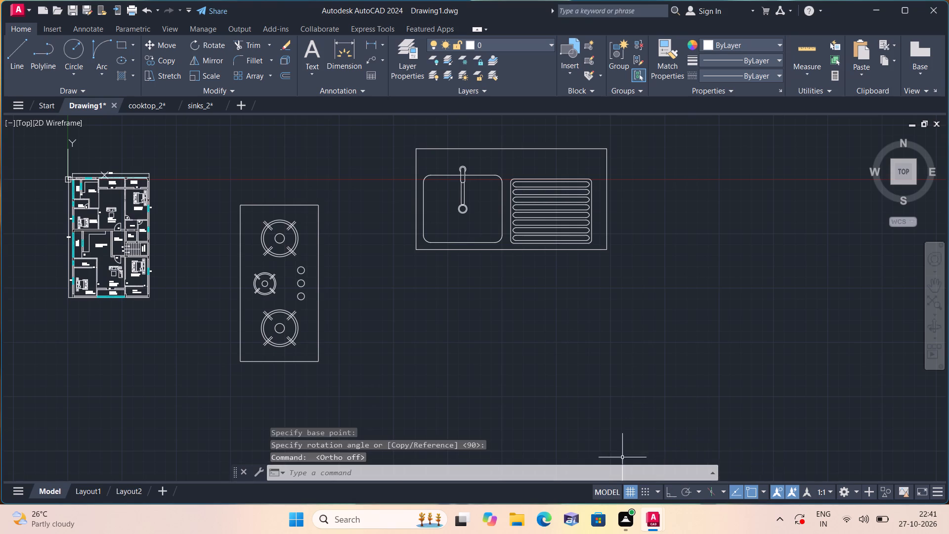
Scale the vertical three-burner cooktop down freehand to a size that fits the floor plan's kitchen counters.
click(362, 363)
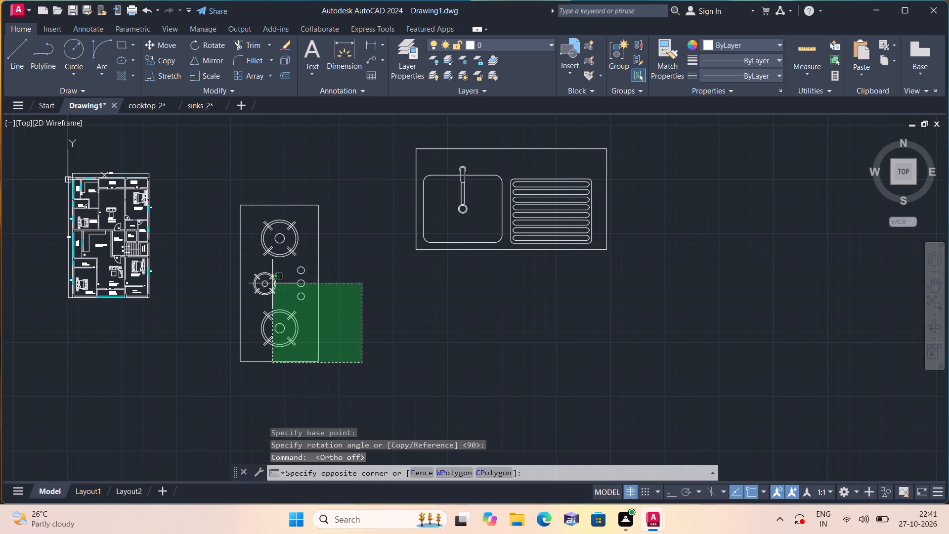
click(226, 191)
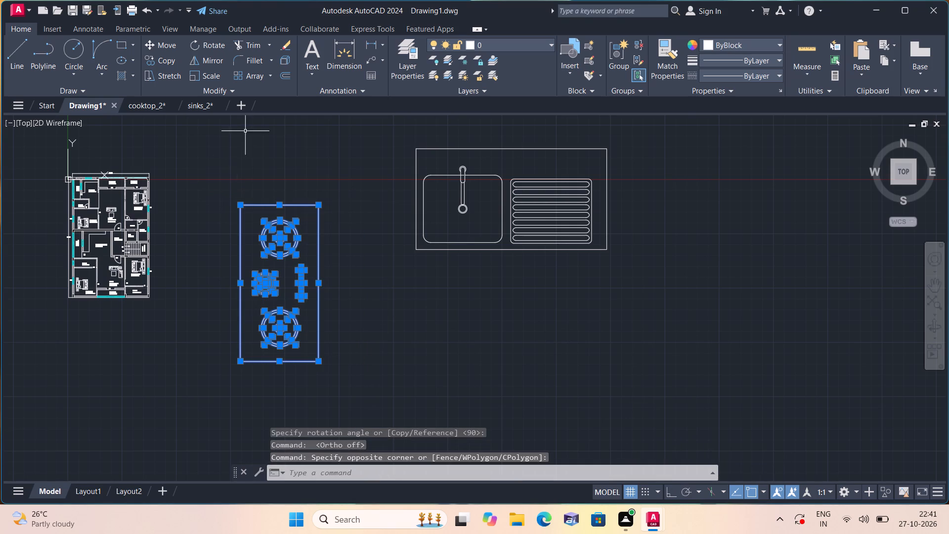
click(209, 75)
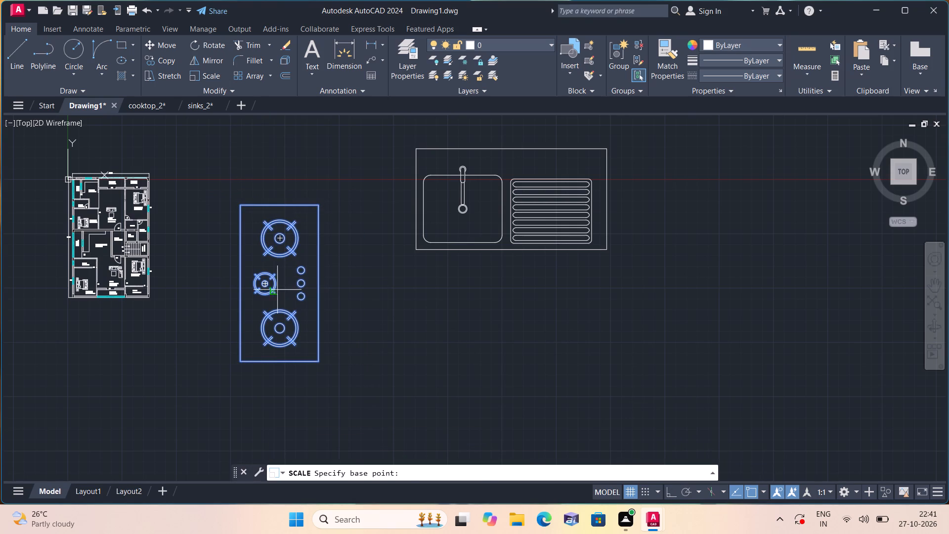
click(286, 295)
click(287, 298)
Move the scaled-down cooktop onto the counter beside the utility window in the 13'2"X12'6" KITCHEN/DINING room.
scroll(286, 299, up, 2)
click(307, 308)
click(251, 260)
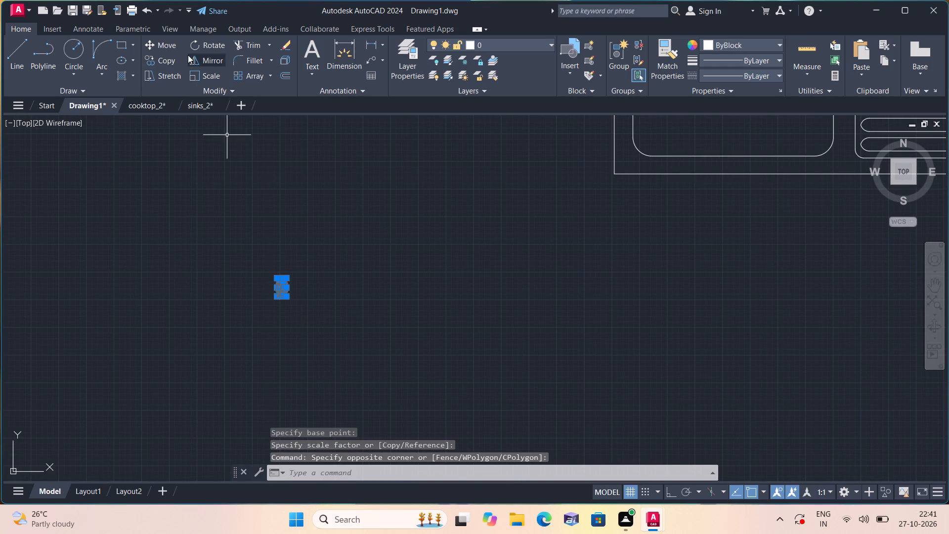
click(172, 44)
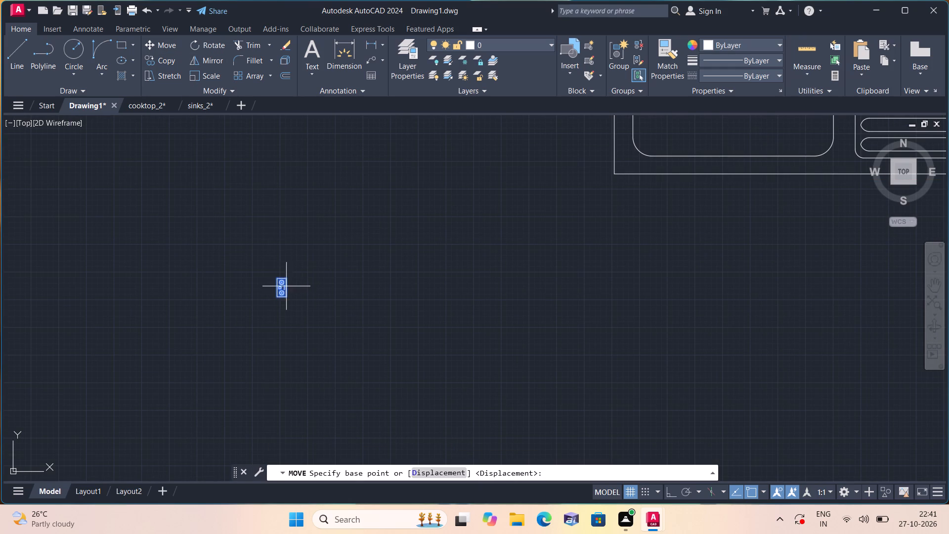
click(285, 293)
middle_drag(262, 268, 389, 243)
scroll(399, 241, down, 1)
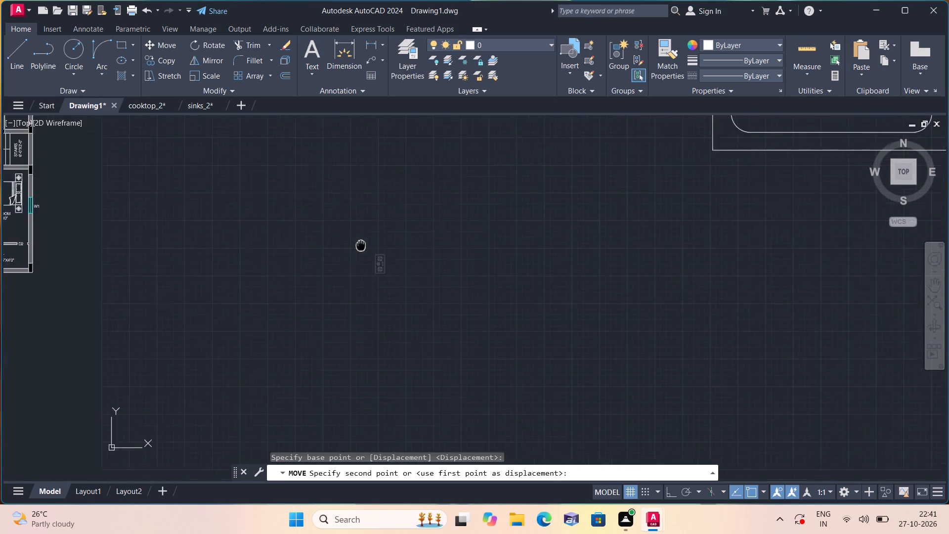
middle_drag(292, 237, 477, 302)
scroll(250, 245, up, 4)
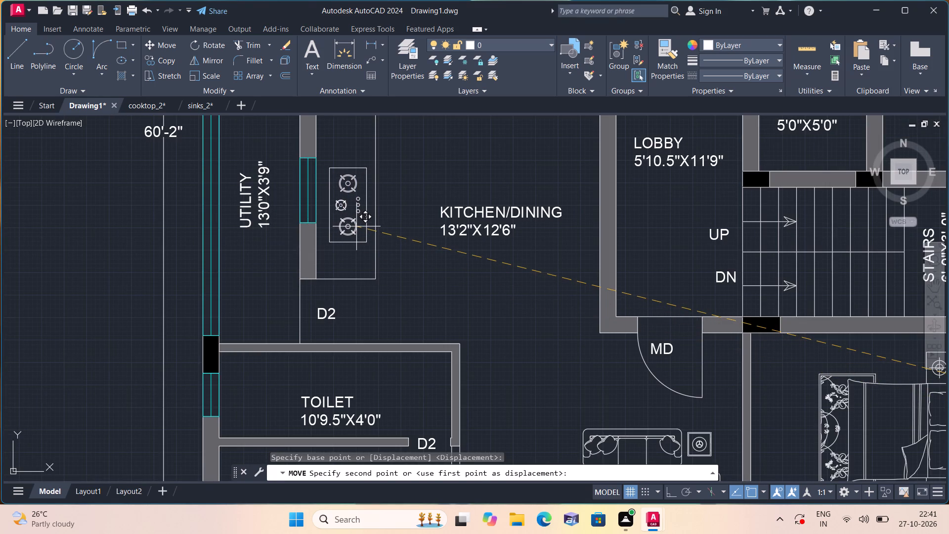
click(356, 226)
Copy the cooktop from the KITCHEN/DINING counter into the 7'-9.5"X9'-2" KITCHEN, placing it beside the counter.
scroll(359, 232, up, 2)
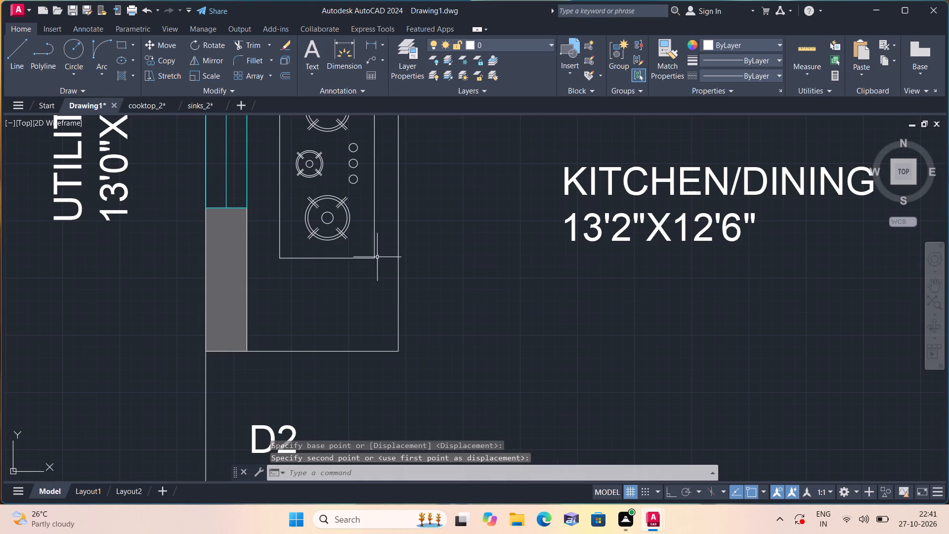
click(387, 272)
middle_drag(357, 231, 421, 326)
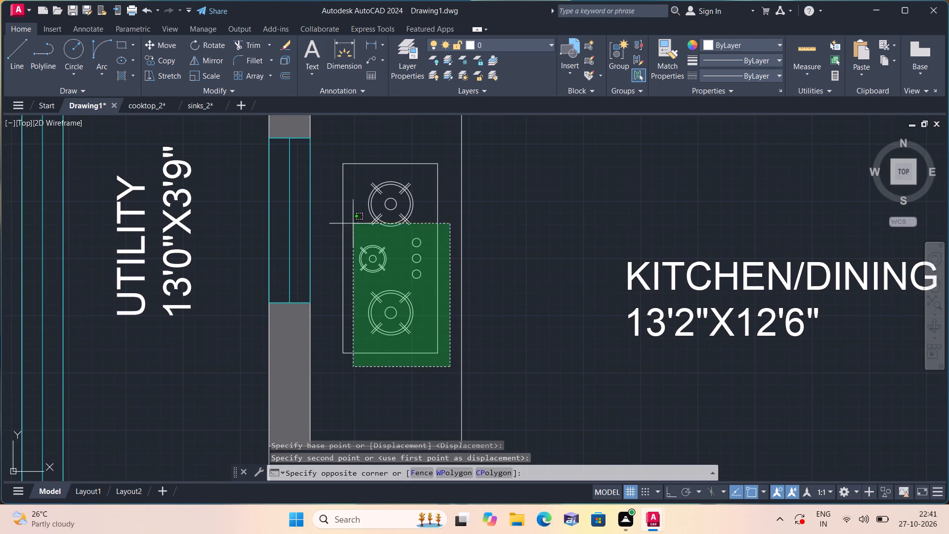
click(326, 151)
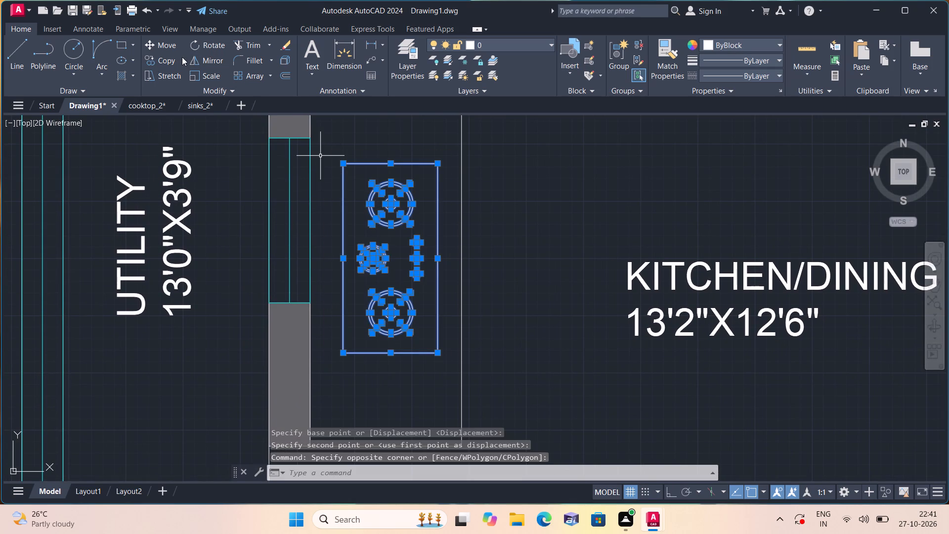
click(166, 61)
click(389, 245)
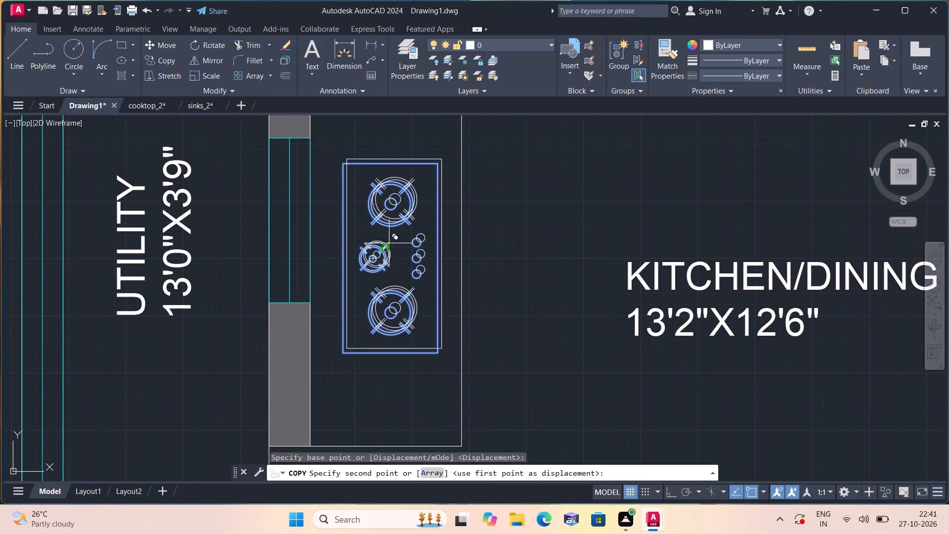
middle_drag(371, 168, 406, 364)
scroll(371, 168, down, 1)
scroll(406, 364, down, 3)
scroll(398, 145, up, 2)
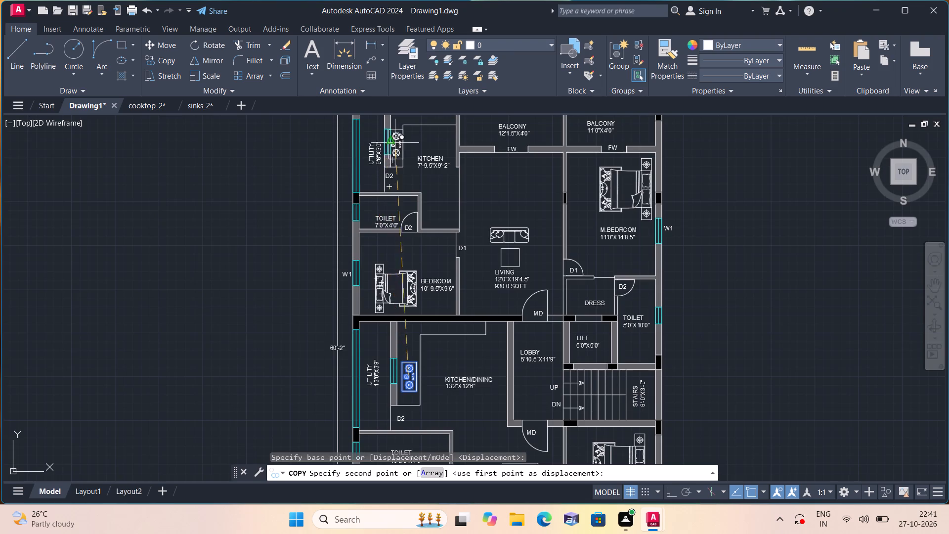
scroll(404, 150, up, 1)
middle_drag(403, 150, 473, 282)
scroll(459, 277, up, 1)
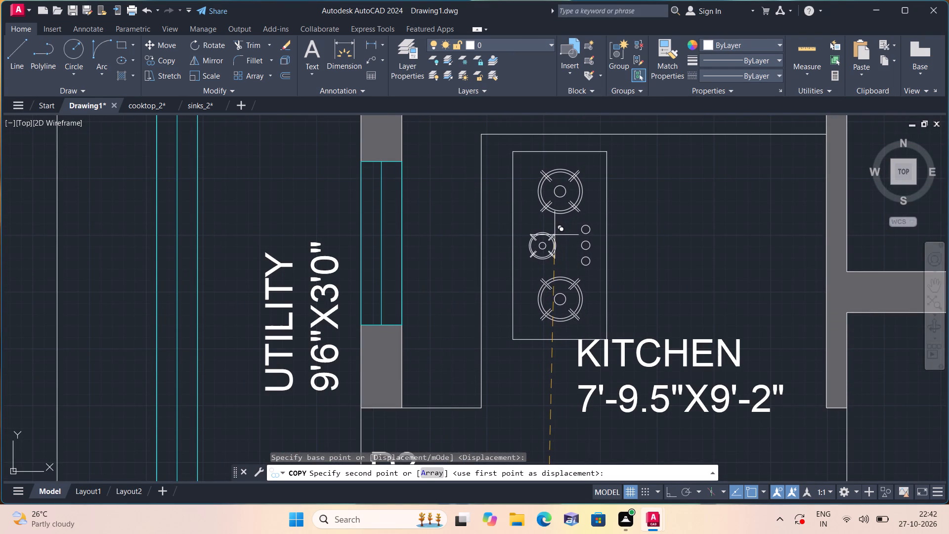
click(555, 234)
key(Escape)
Scale the copied cooktop in the 7'-9.5"X9'-2" KITCHEN down freehand so it fits within the counter's width.
scroll(569, 239, up, 1)
drag(684, 358, 681, 354)
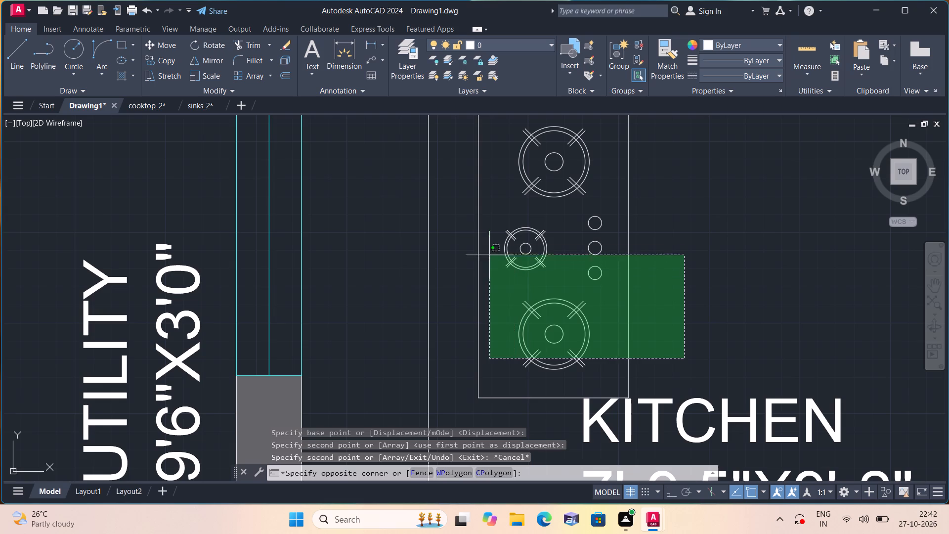
click(475, 234)
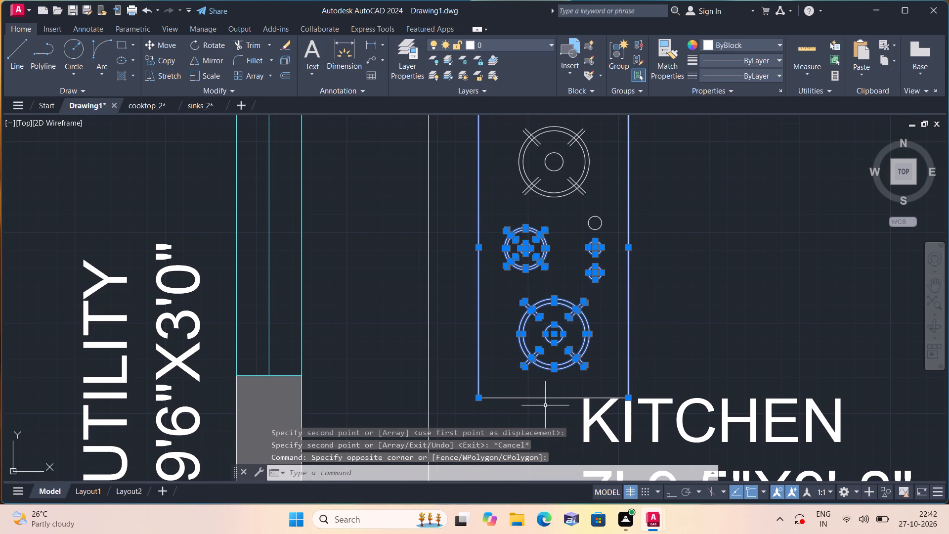
click(549, 408)
middle_drag(519, 240, 524, 296)
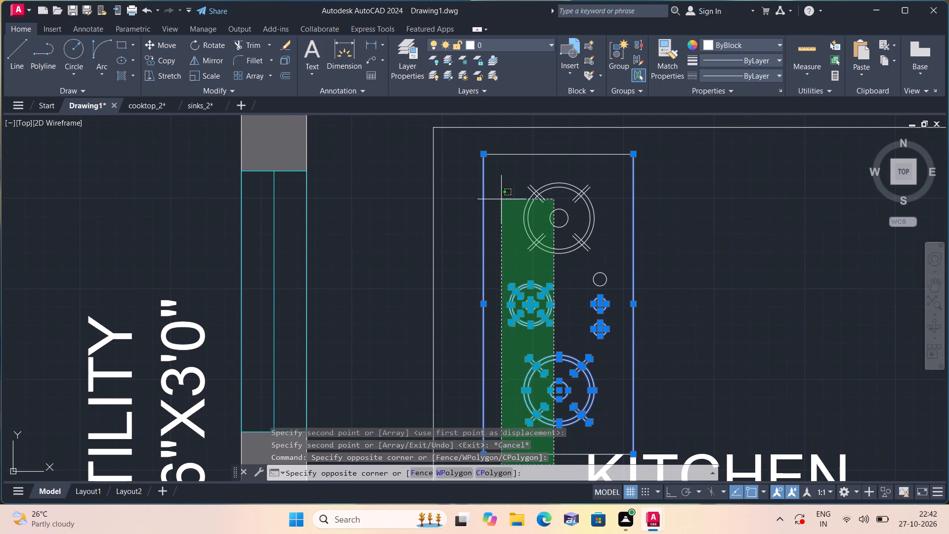
click(486, 167)
drag(667, 304, 654, 293)
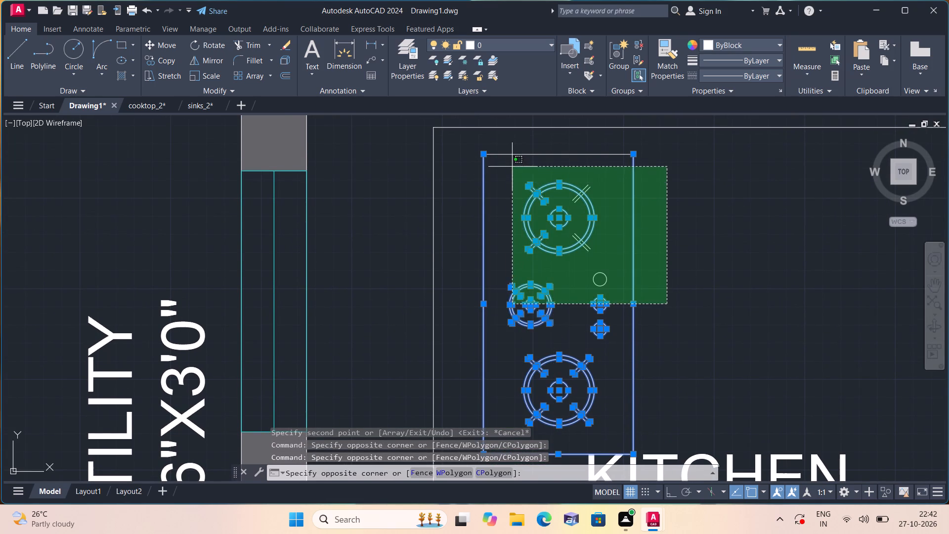
click(493, 143)
scroll(493, 144, down, 2)
scroll(489, 154, up, 1)
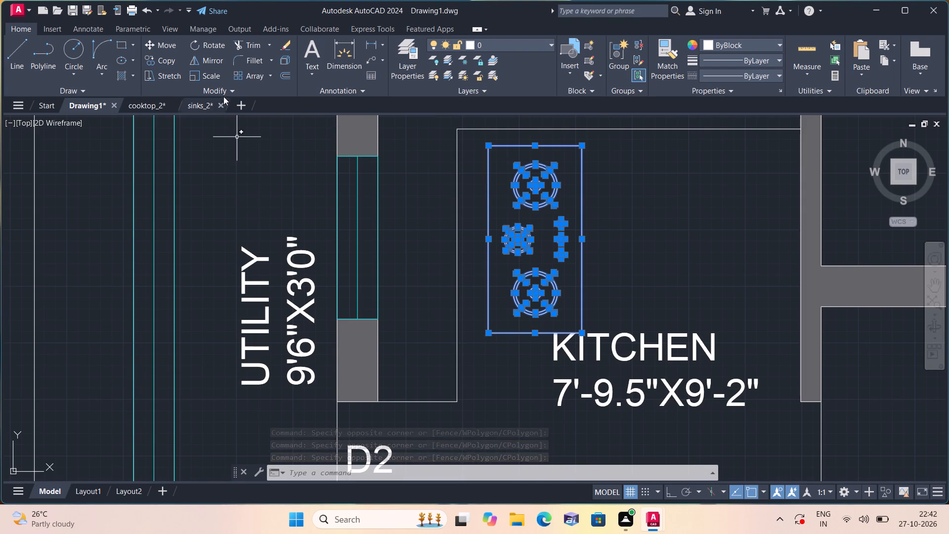
click(206, 74)
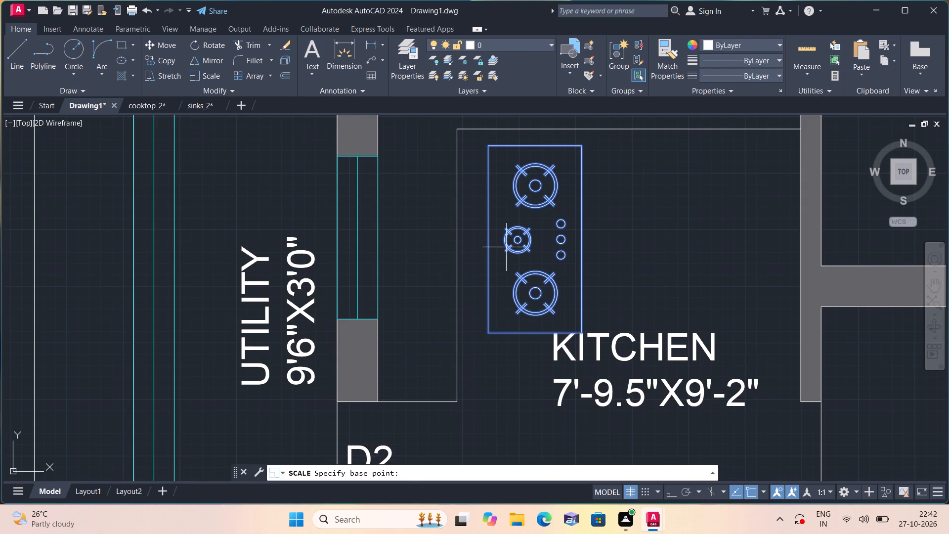
click(525, 266)
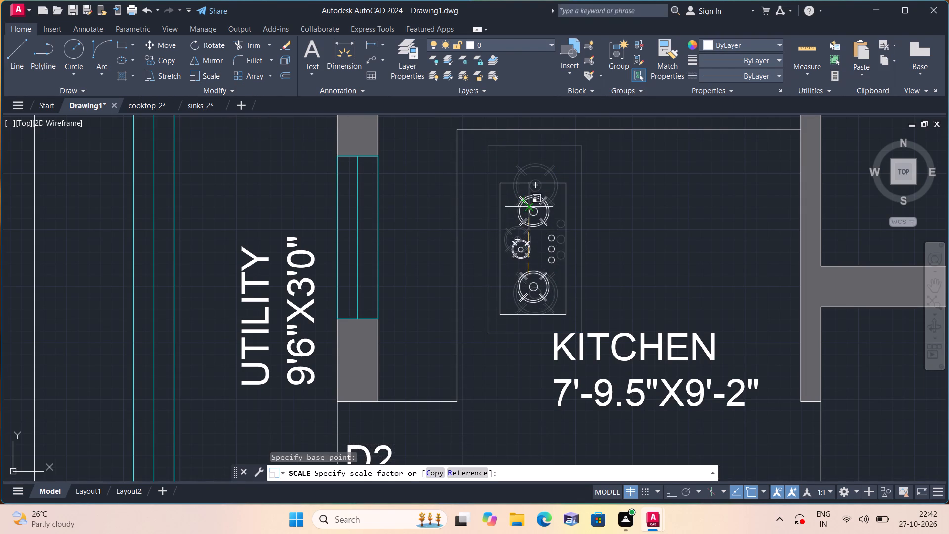
click(527, 207)
Move the scaled cooktop onto the counter beside the utility window in the 7'-9.5"X9'-2" KITCHEN.
click(574, 320)
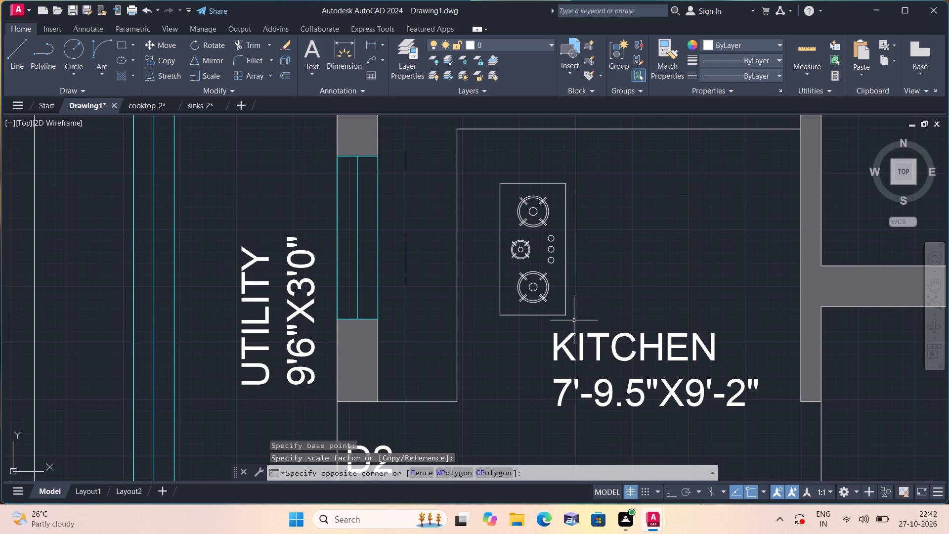
click(477, 166)
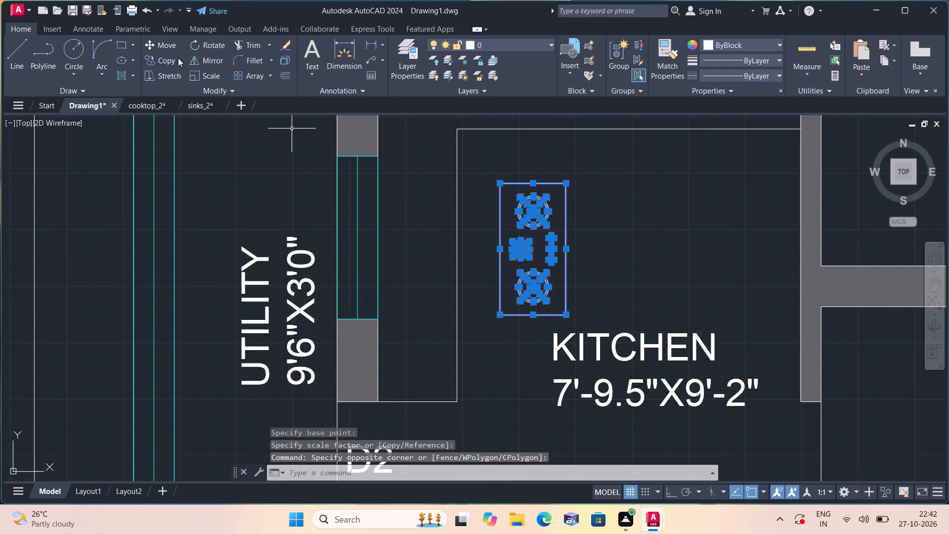
click(158, 43)
click(519, 226)
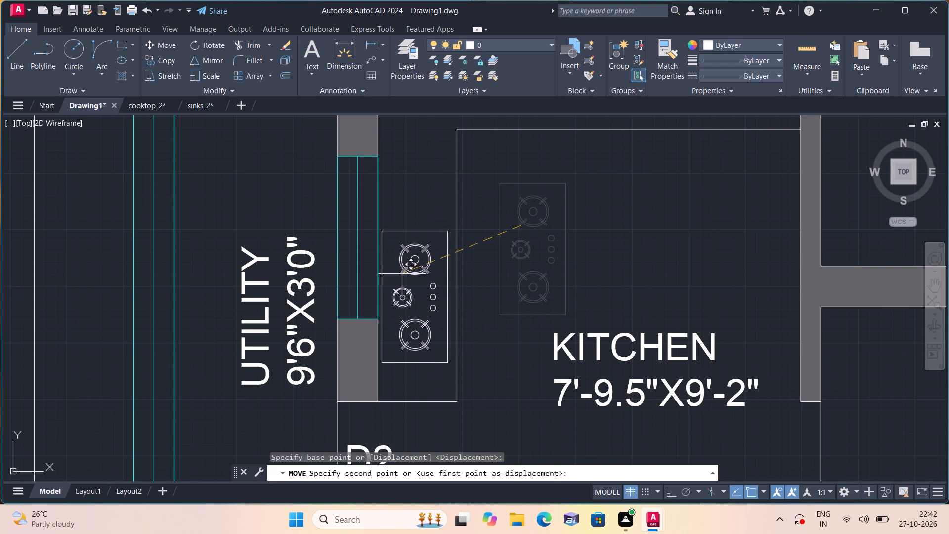
click(405, 274)
Scale the oversized imported sink with drainboard down freehand to a small fraction of its size.
scroll(411, 234, down, 1)
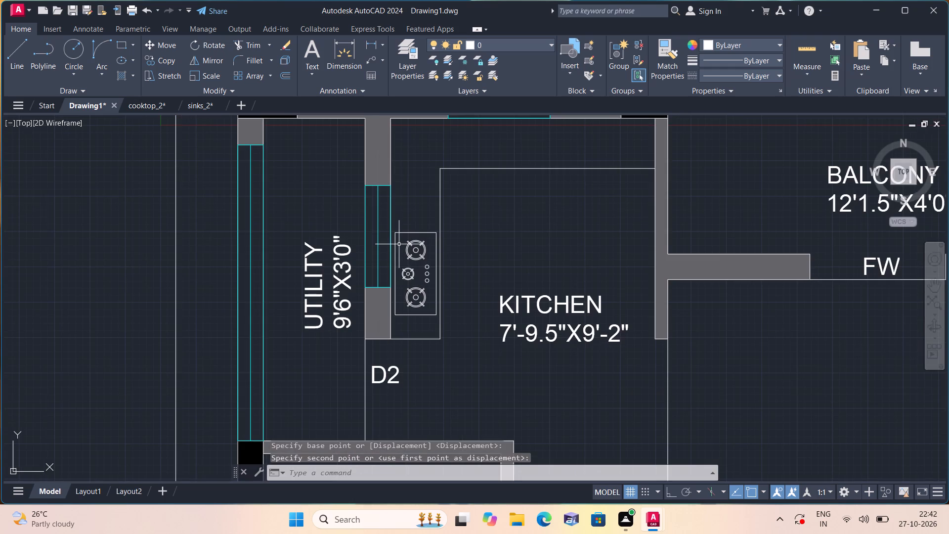
middle_drag(399, 244, 468, 262)
scroll(469, 263, down, 1)
scroll(471, 263, up, 1)
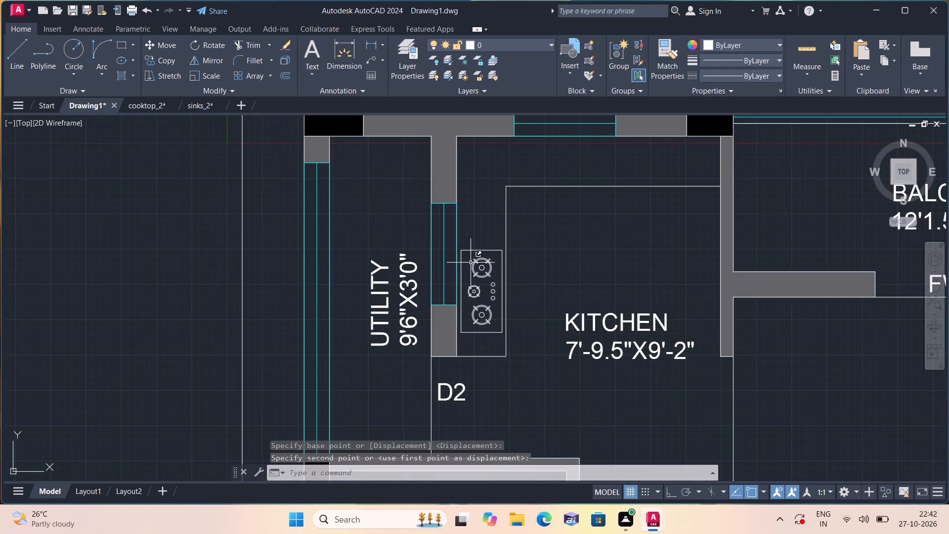
scroll(471, 263, down, 1)
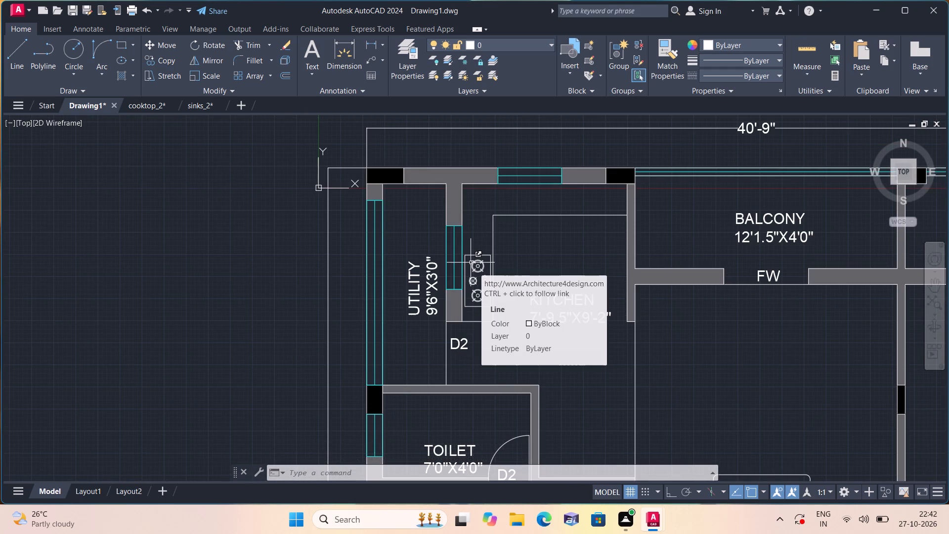
scroll(471, 263, down, 2)
middle_drag(496, 276, 463, 160)
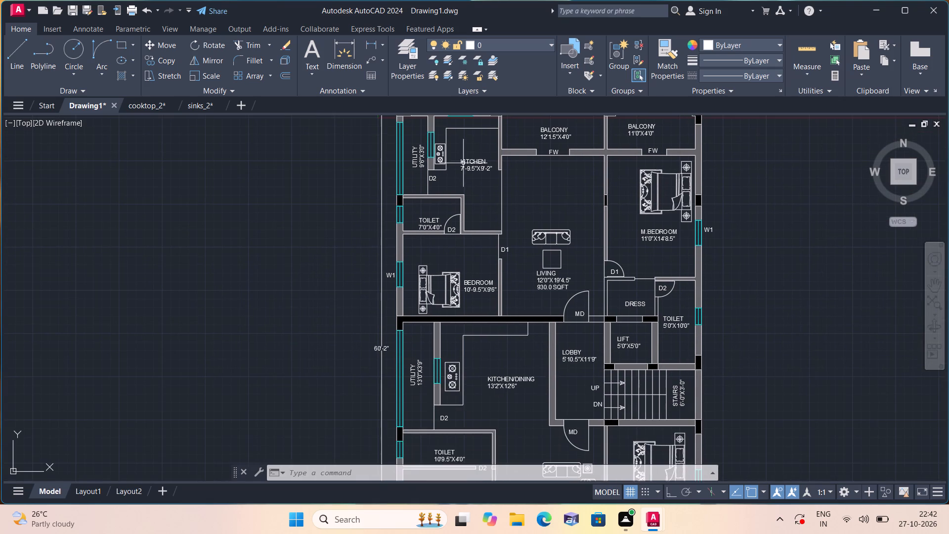
middle_drag(499, 281, 490, 189)
middle_drag(515, 327, 365, 345)
scroll(432, 343, down, 2)
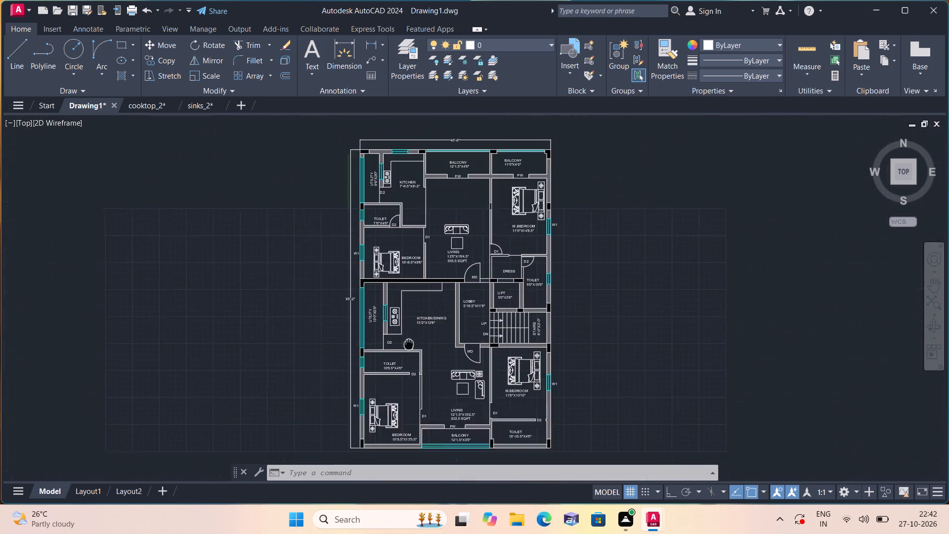
middle_drag(365, 345, 361, 345)
scroll(365, 345, down, 2)
drag(710, 366, 705, 355)
click(515, 232)
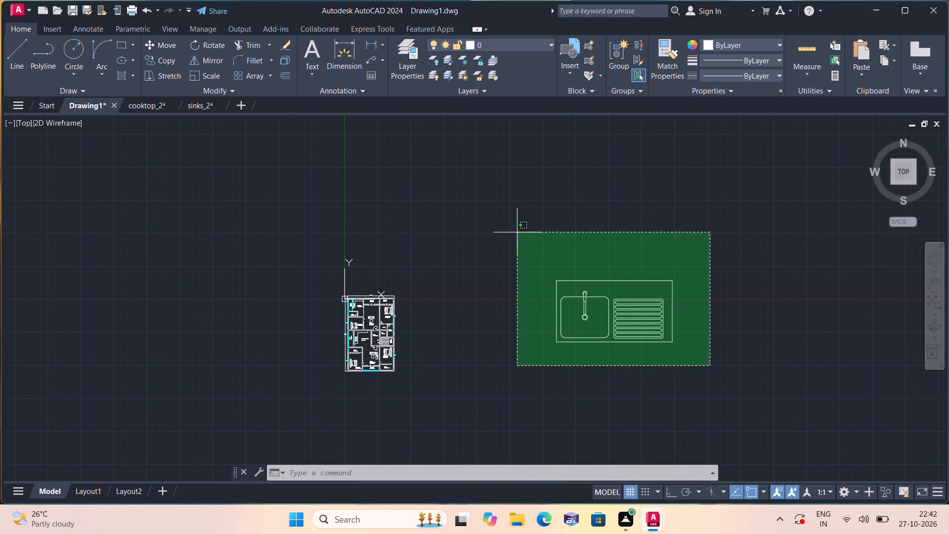
click(207, 74)
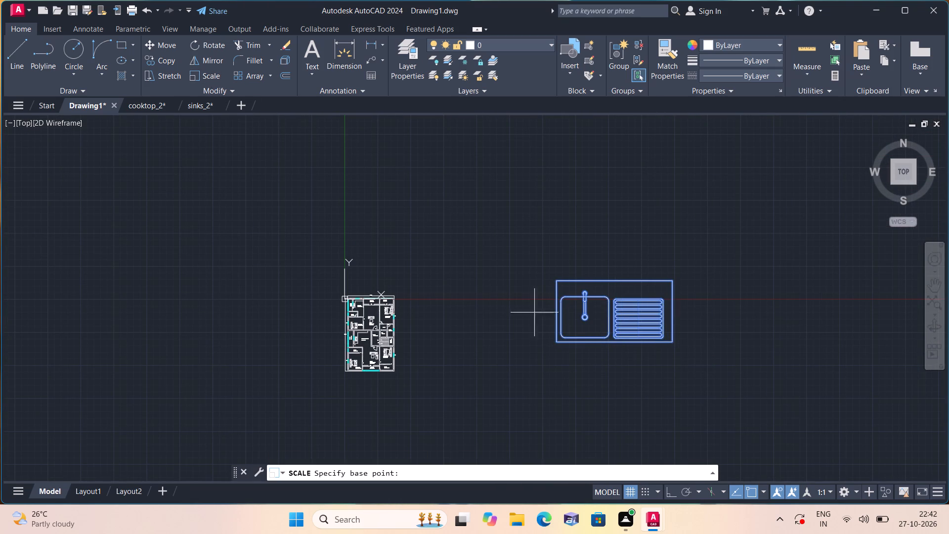
scroll(558, 320, up, 3)
click(584, 321)
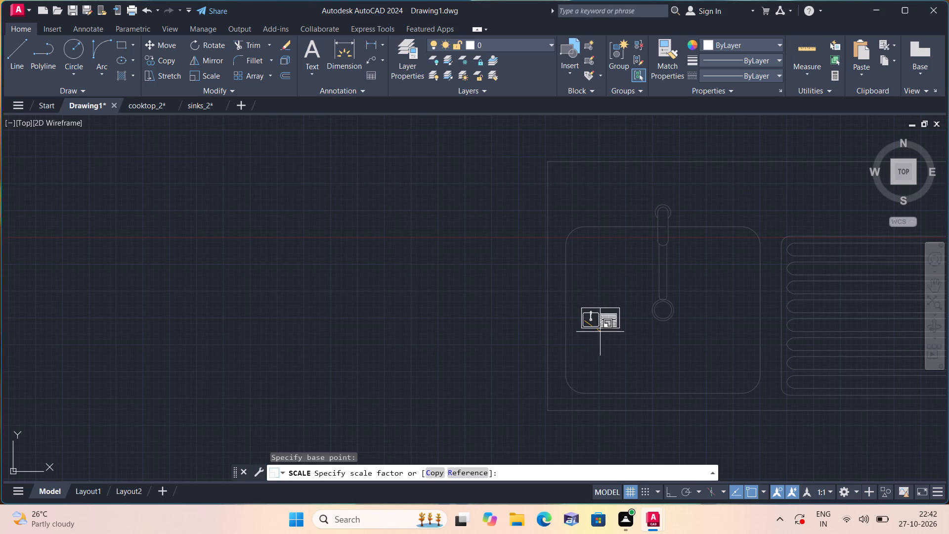
click(598, 328)
Move the reduced sink close to the floor plan, outside the exterior wall near the 10'-9.5"X9'6" BEDROOM.
click(628, 328)
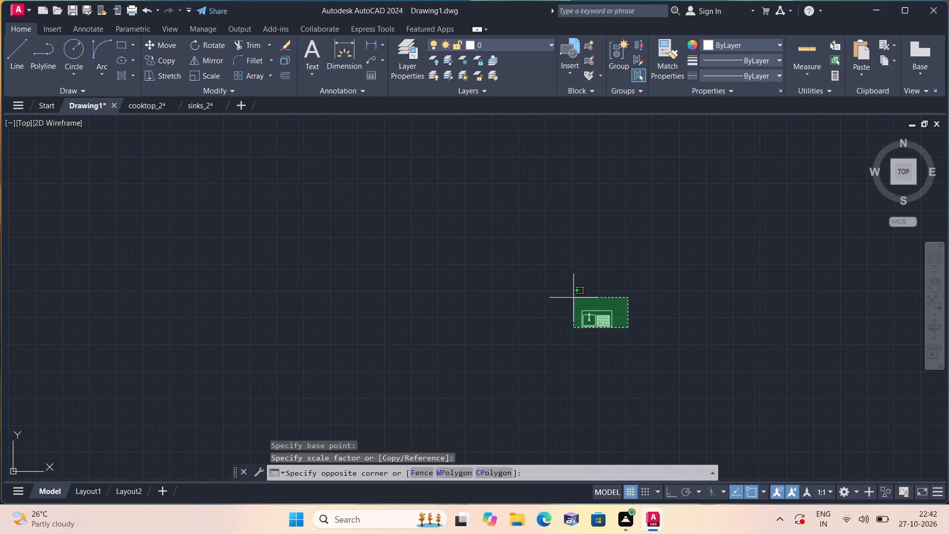
click(558, 289)
click(161, 45)
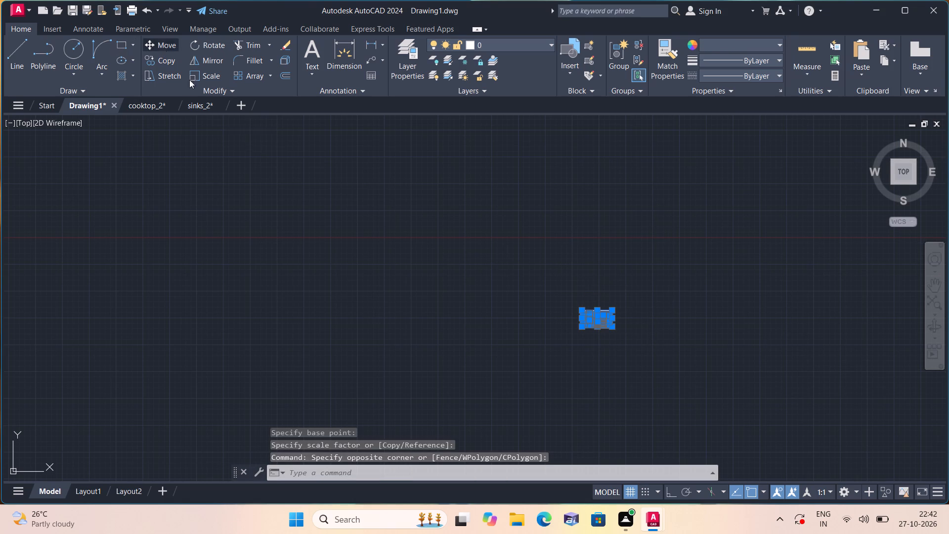
click(601, 318)
scroll(542, 321, down, 1)
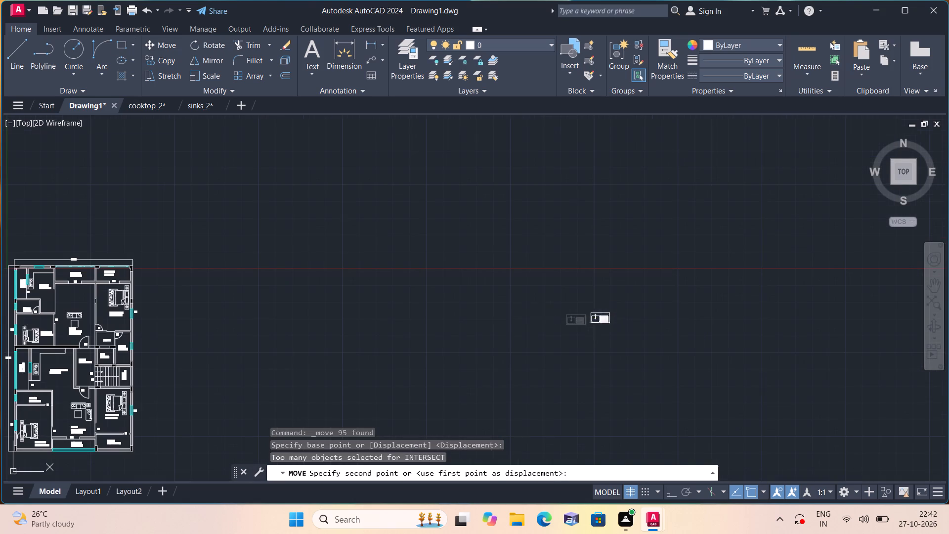
middle_drag(395, 344, 595, 296)
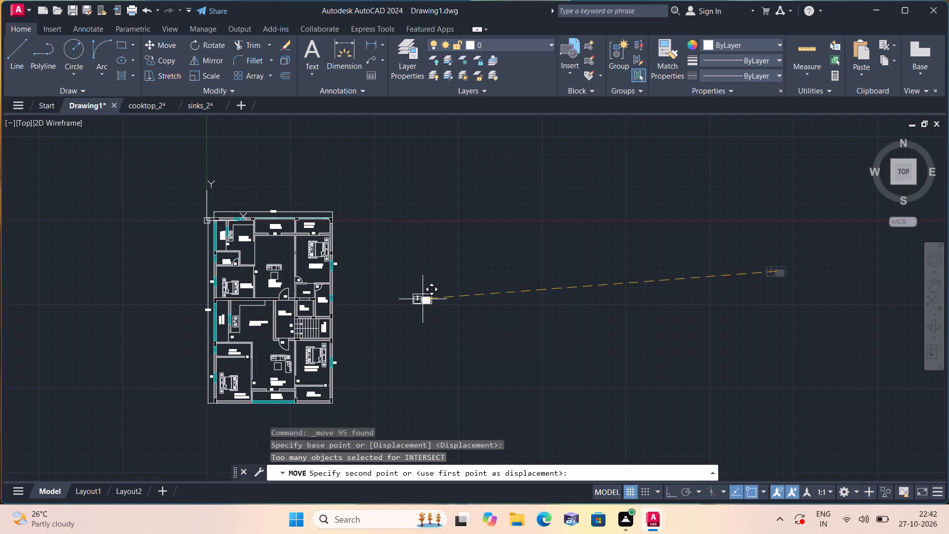
middle_drag(309, 323, 478, 387)
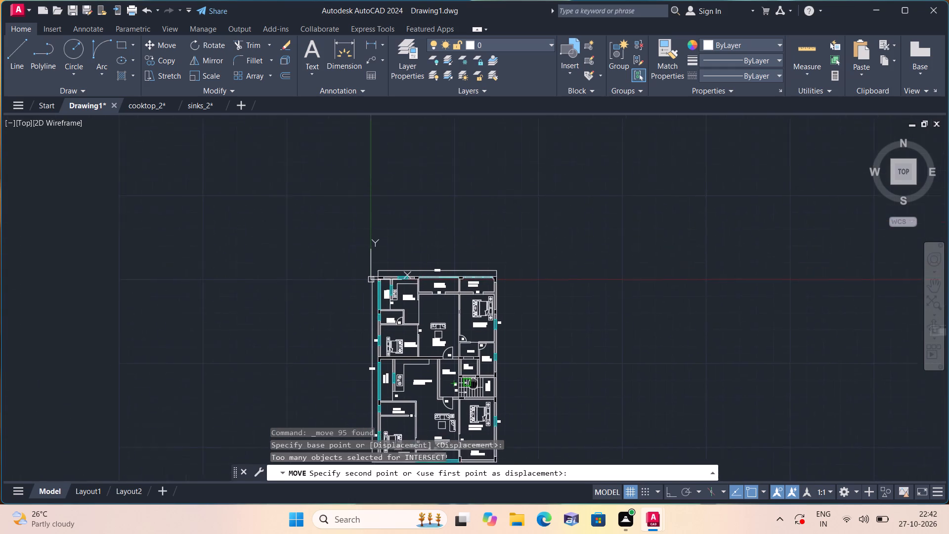
middle_drag(478, 387, 480, 388)
scroll(429, 371, up, 3)
middle_drag(409, 349, 485, 275)
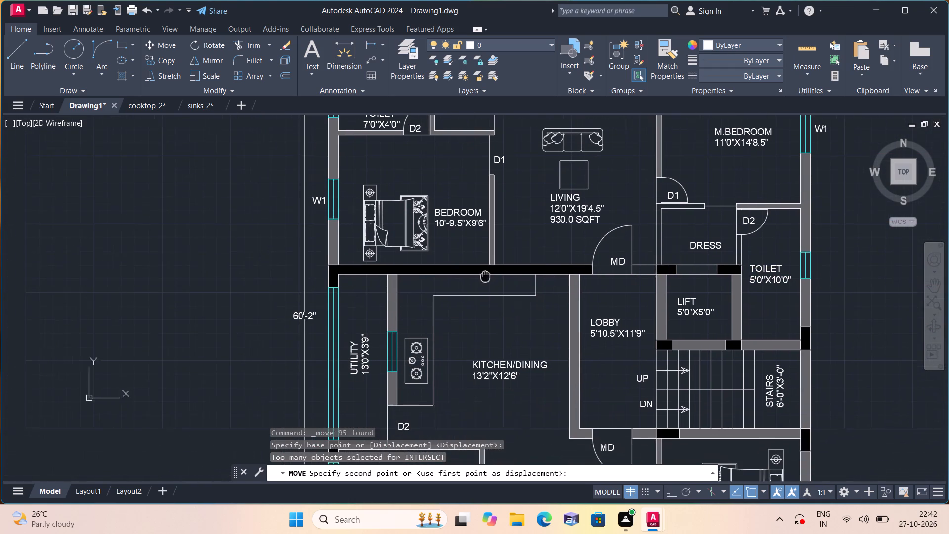
click(222, 270)
Scale the sink down again freehand so it fits within the depth of the kitchen counter.
drag(267, 296, 256, 284)
click(150, 234)
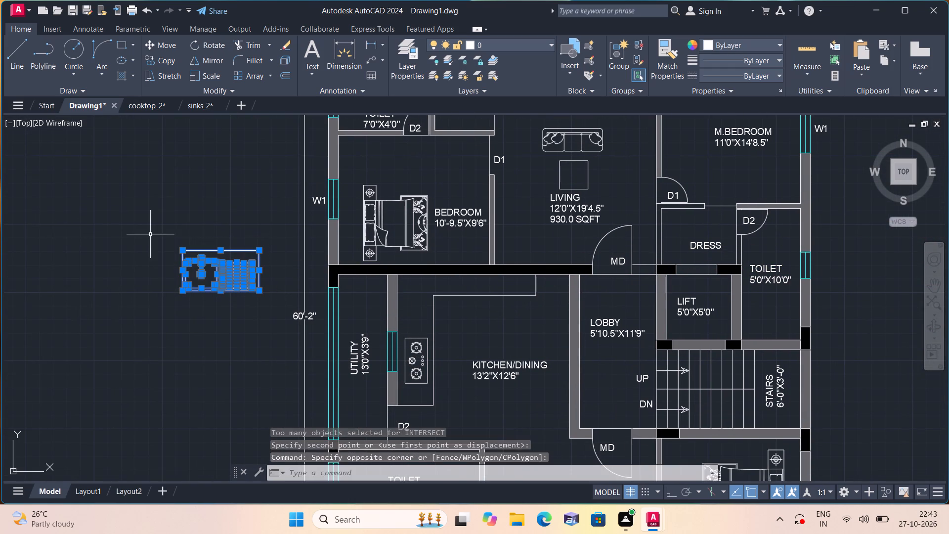
click(208, 76)
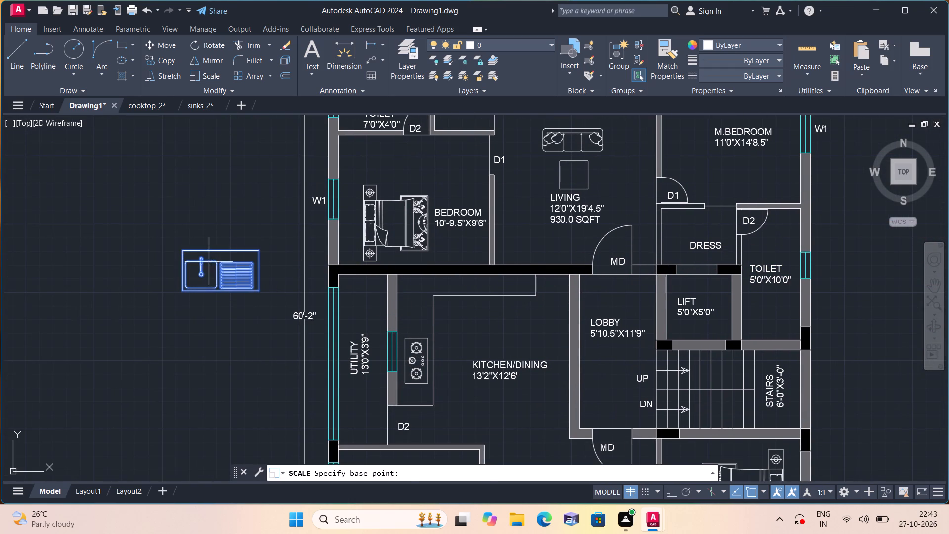
click(216, 281)
click(228, 274)
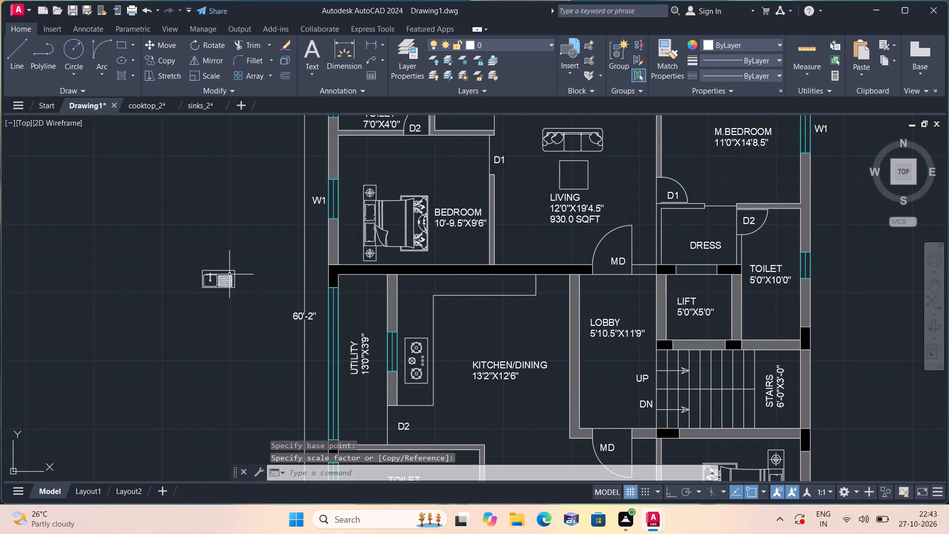
Move the sink onto the counter along the black wall in the 13'2"X12'6" KITCHEN/DINING room.
drag(250, 300, 239, 285)
click(160, 230)
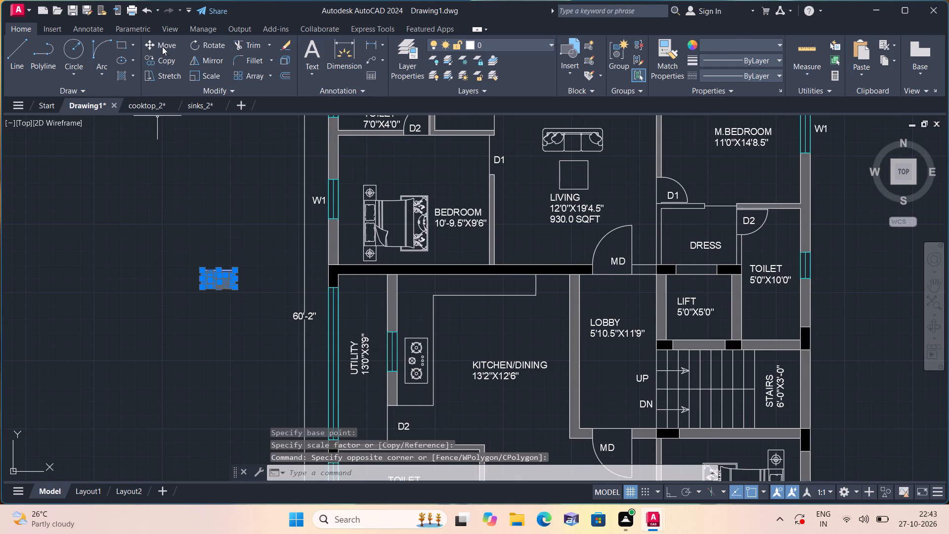
click(161, 45)
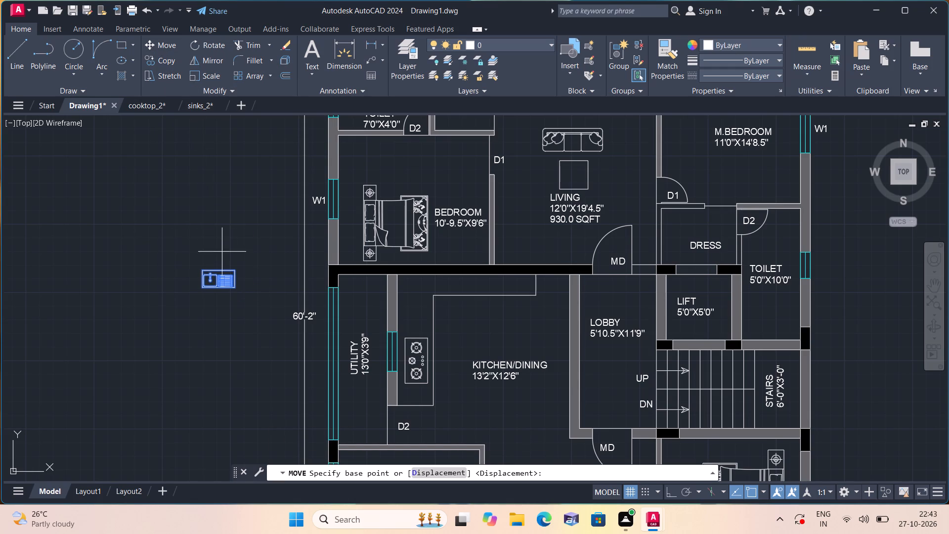
click(211, 288)
scroll(490, 292, up, 3)
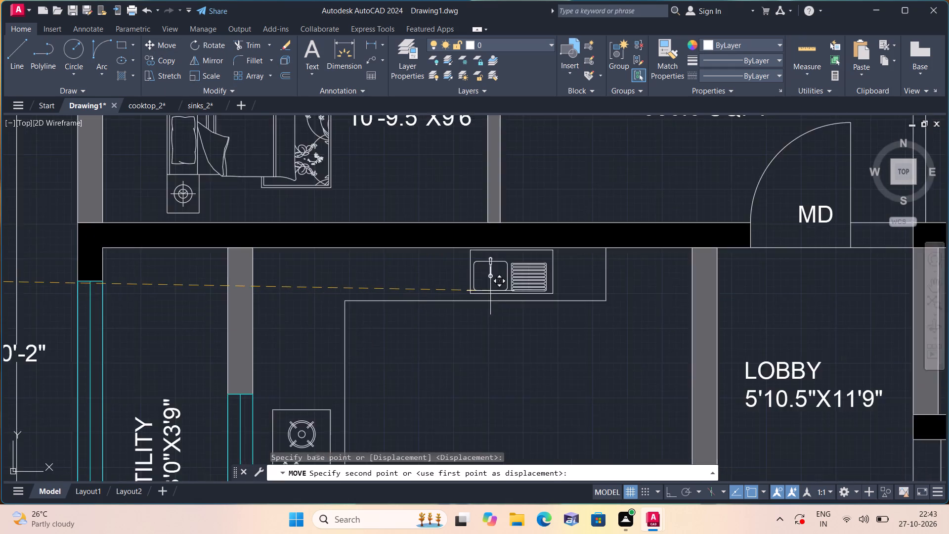
click(454, 295)
Copy the sink from the KITCHEN/DINING counter onto the counter below the exterior window in the 7'-9.5"X9'-2" KITCHEN.
scroll(454, 295, up, 2)
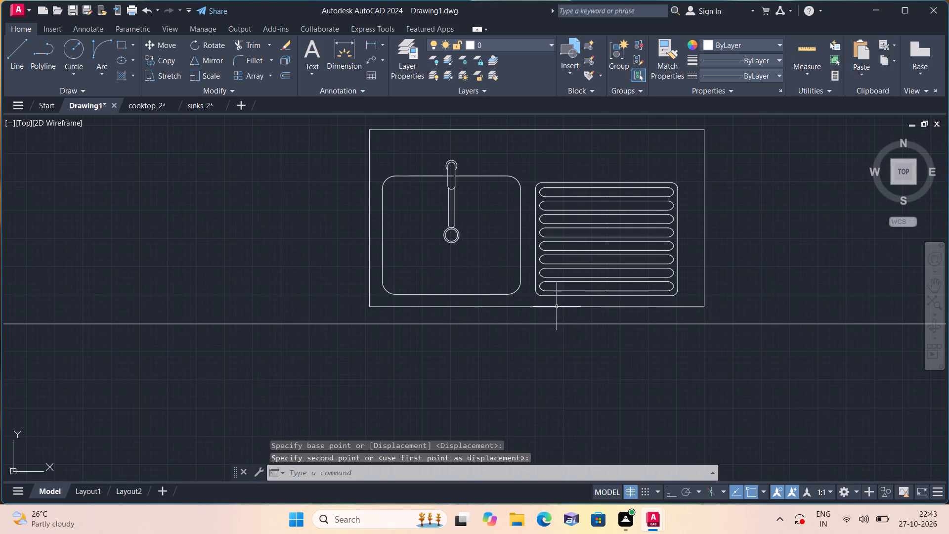
drag(728, 314, 721, 306)
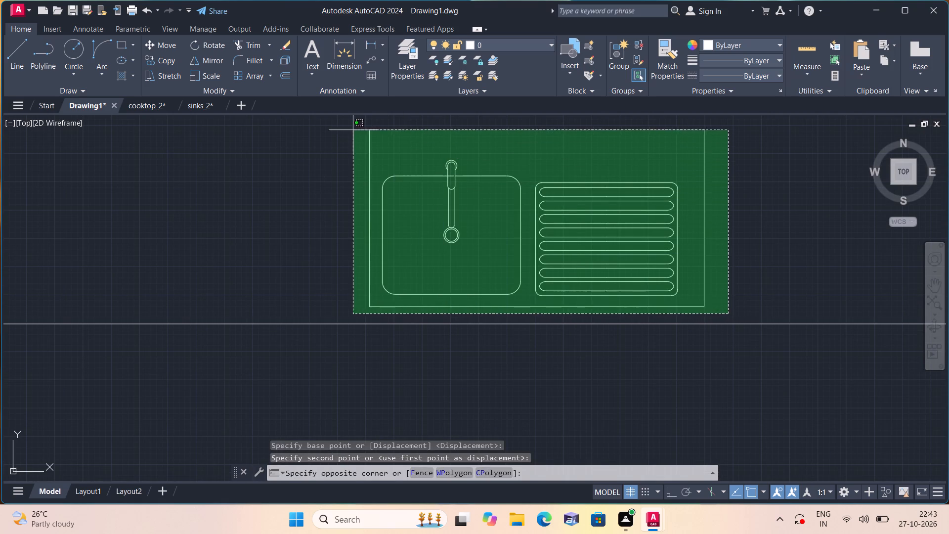
click(346, 125)
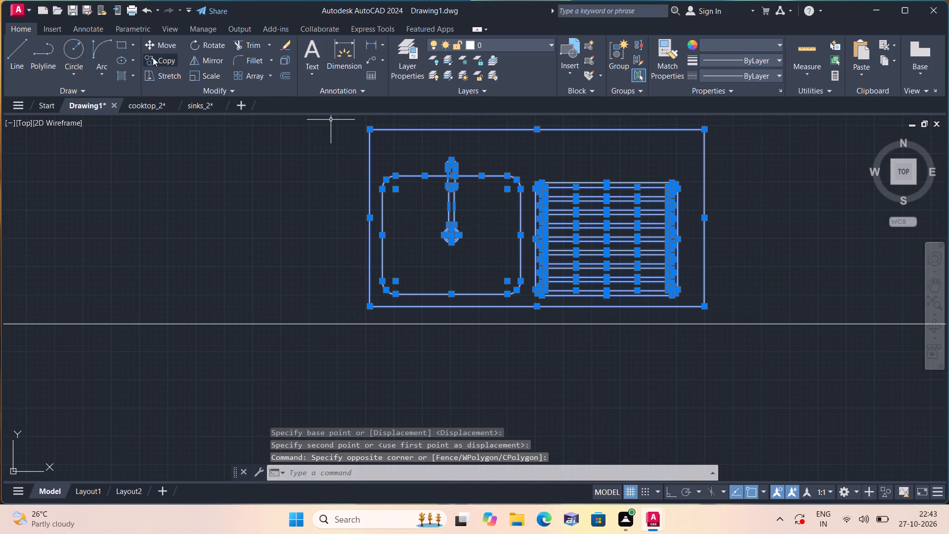
click(154, 57)
drag(530, 273, 525, 261)
middle_drag(521, 220, 550, 309)
scroll(521, 220, down, 1)
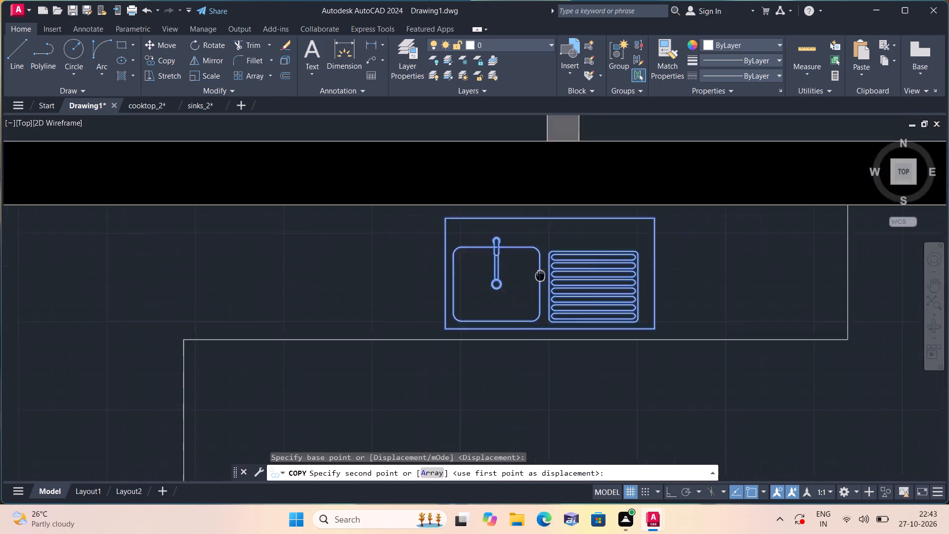
middle_drag(550, 309, 551, 315)
scroll(551, 315, down, 3)
middle_drag(508, 259, 553, 361)
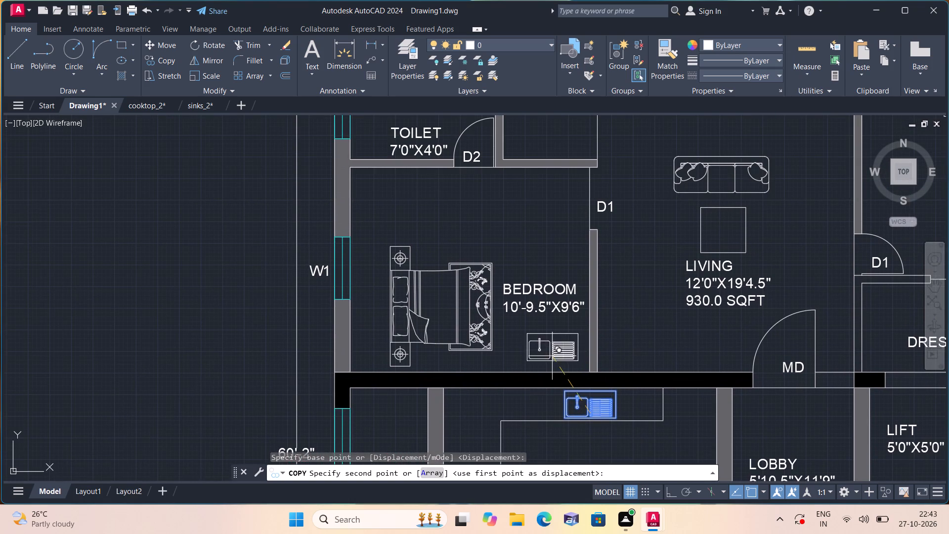
middle_drag(495, 297, 522, 359)
scroll(518, 346, down, 1)
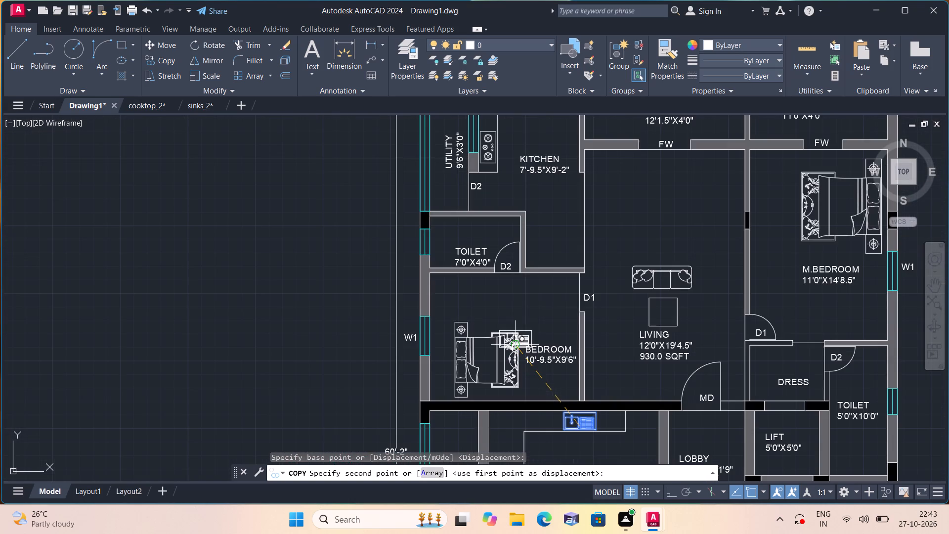
scroll(484, 341, down, 2)
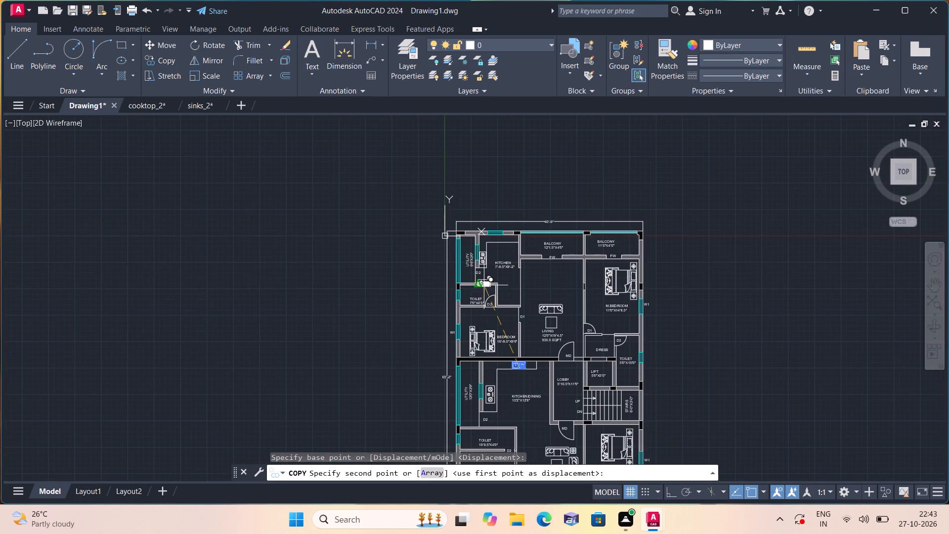
scroll(496, 250, up, 5)
middle_drag(504, 181, 512, 263)
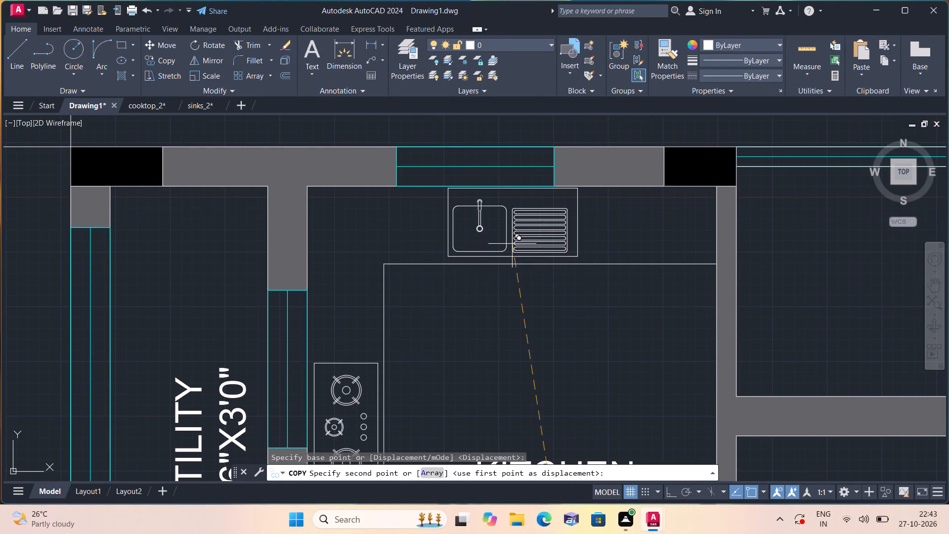
click(512, 244)
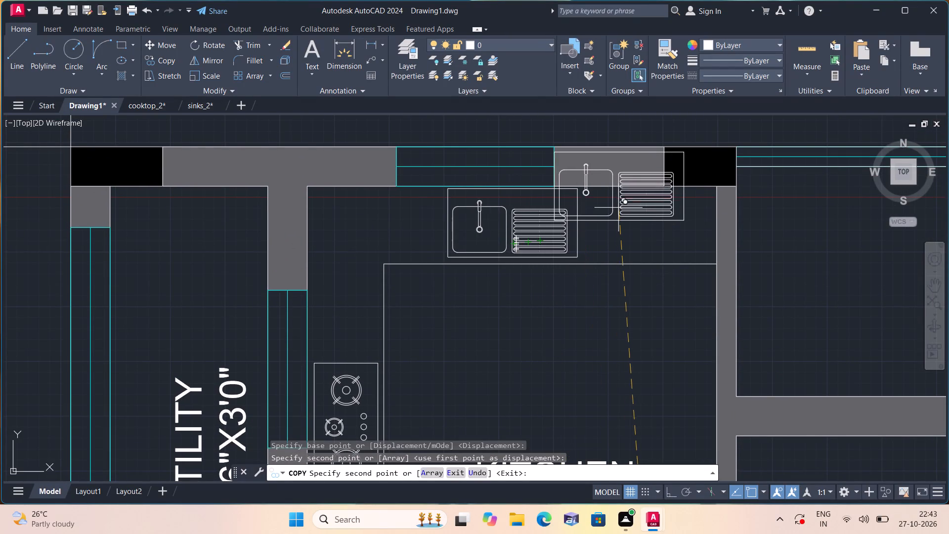
key(Escape)
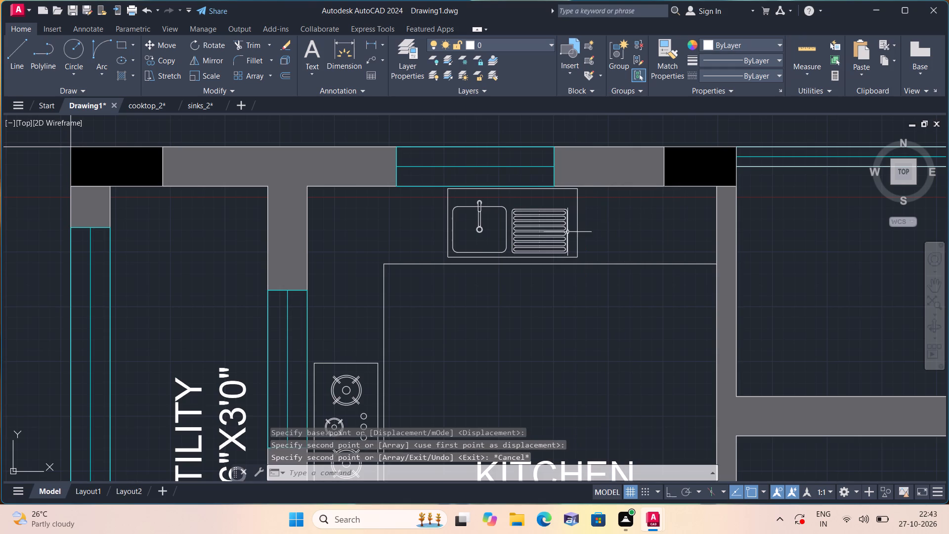
Examine the sink and cooktop placement in the 7'-9.5"X9'-2" KITCHEN and the overall floor plan.
scroll(569, 238, down, 2)
middle_drag(569, 256, 540, 205)
middle_drag(535, 199, 522, 176)
scroll(544, 287, down, 1)
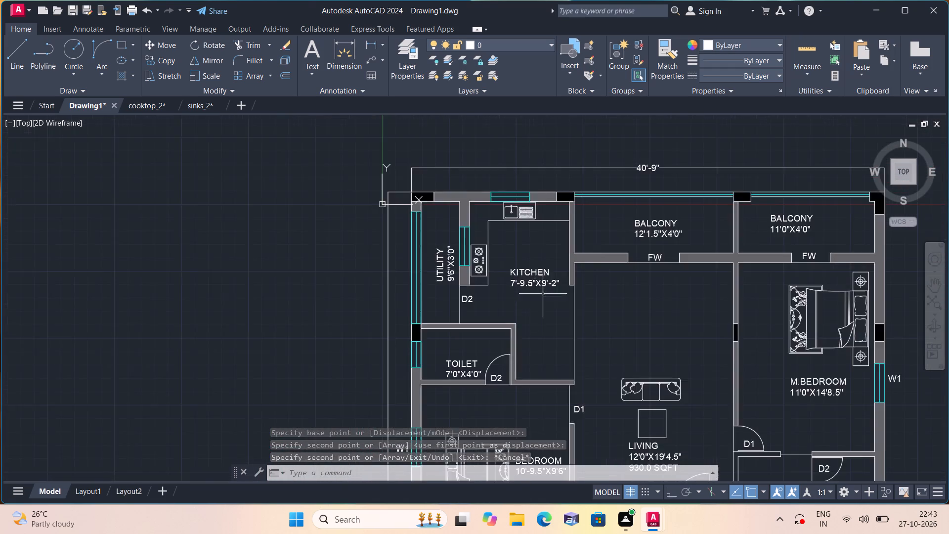
middle_drag(532, 305, 499, 268)
scroll(527, 303, down, 1)
middle_drag(506, 279, 354, 251)
scroll(505, 279, down, 1)
scroll(330, 244, down, 4)
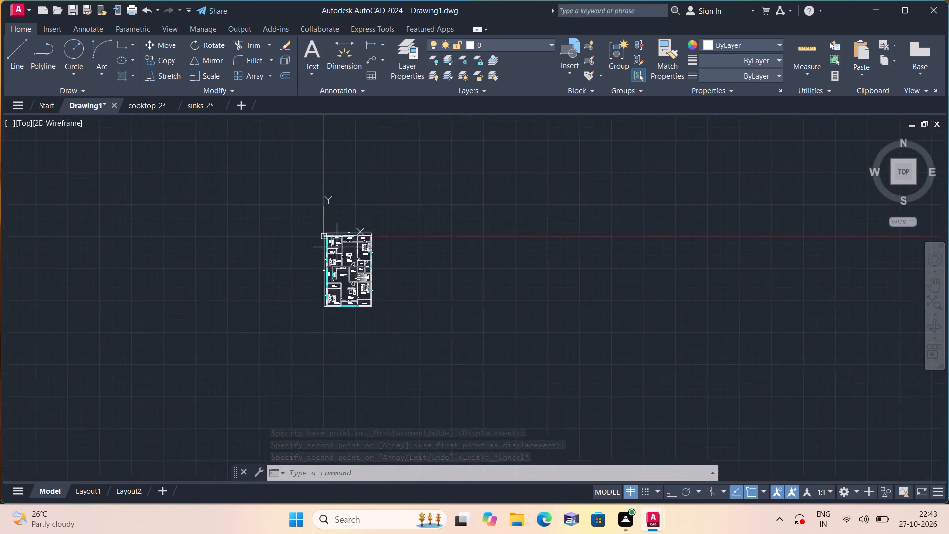
Scale the six-chair dining table set down freehand to roughly suit the size of the floor plan's rooms.
middle_drag(412, 222, 378, 247)
scroll(388, 244, down, 1)
drag(708, 381, 678, 337)
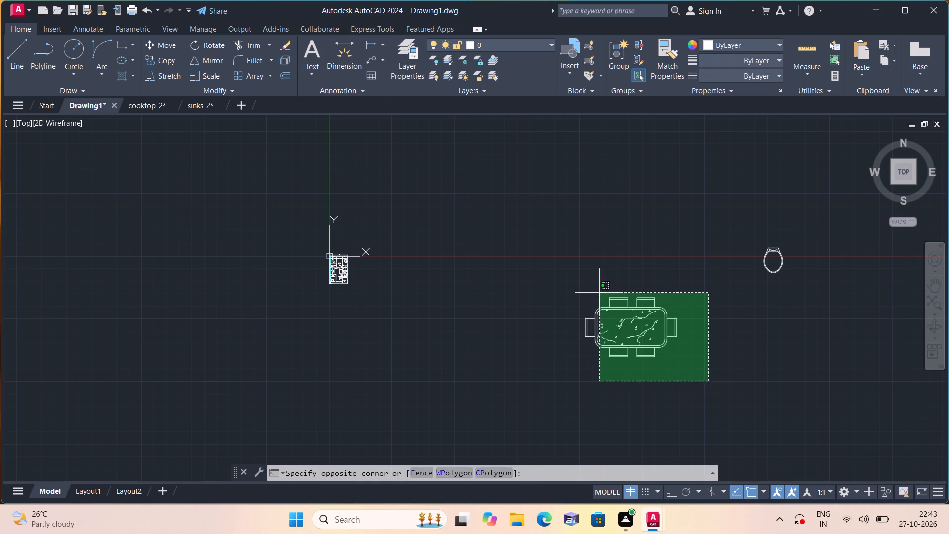
click(531, 268)
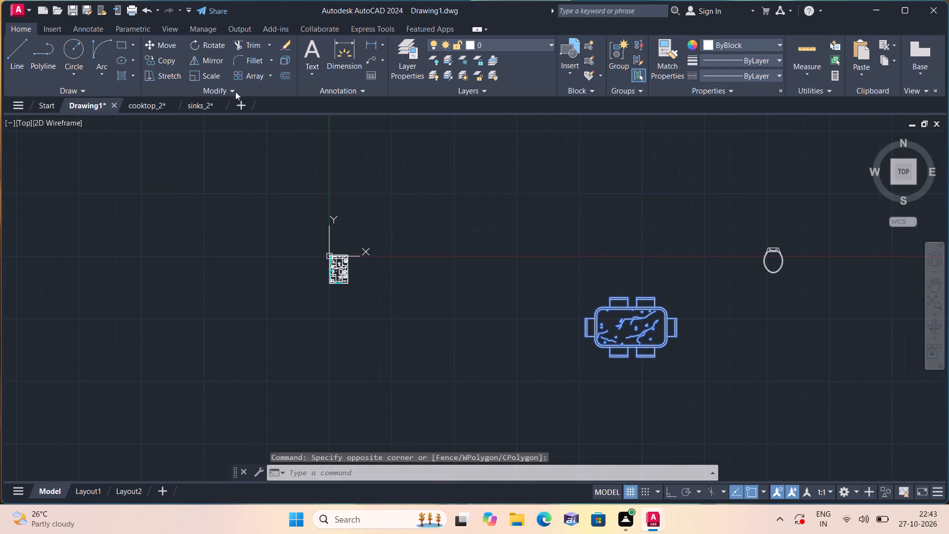
click(215, 76)
scroll(626, 344, up, 2)
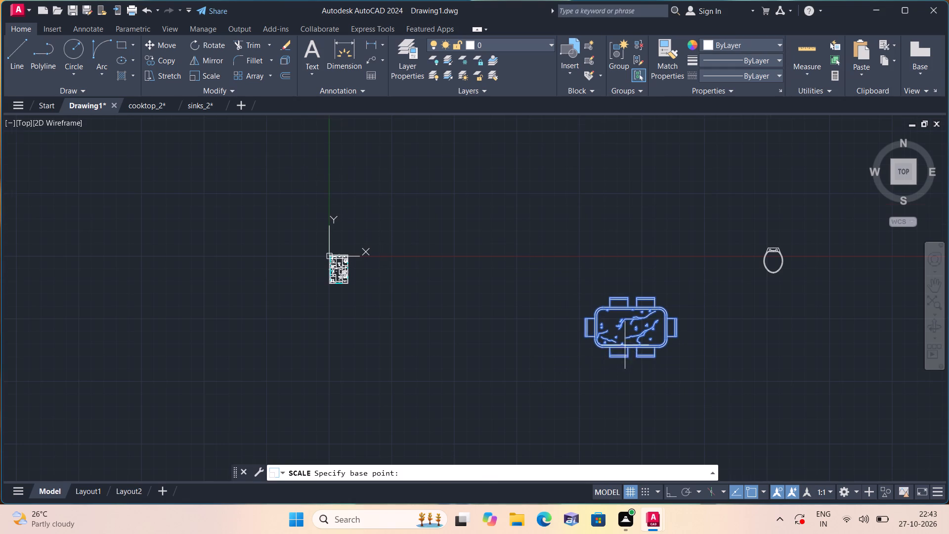
click(629, 323)
click(632, 323)
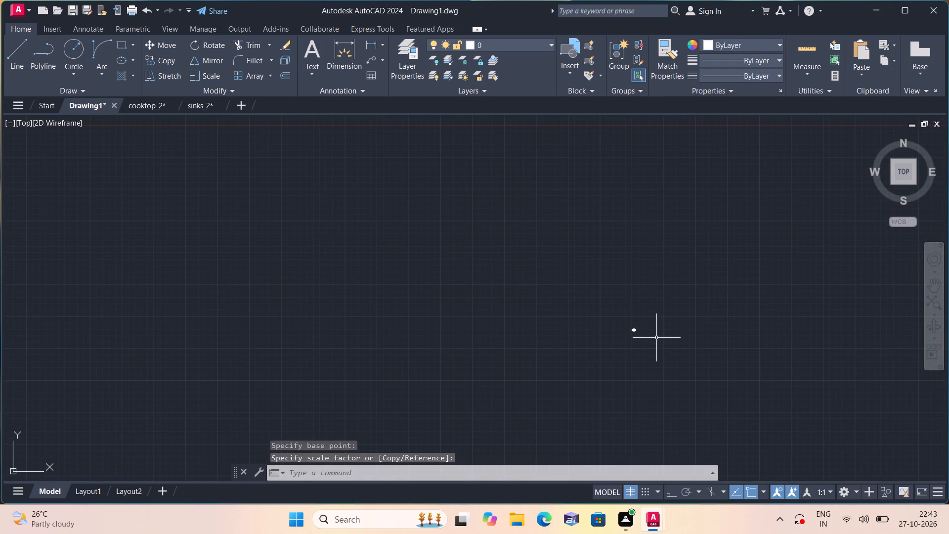
Move the six-chair dining table set into the 13'2"X12'6" KITCHEN/DINING room, just below the room label.
drag(660, 344, 645, 329)
click(556, 279)
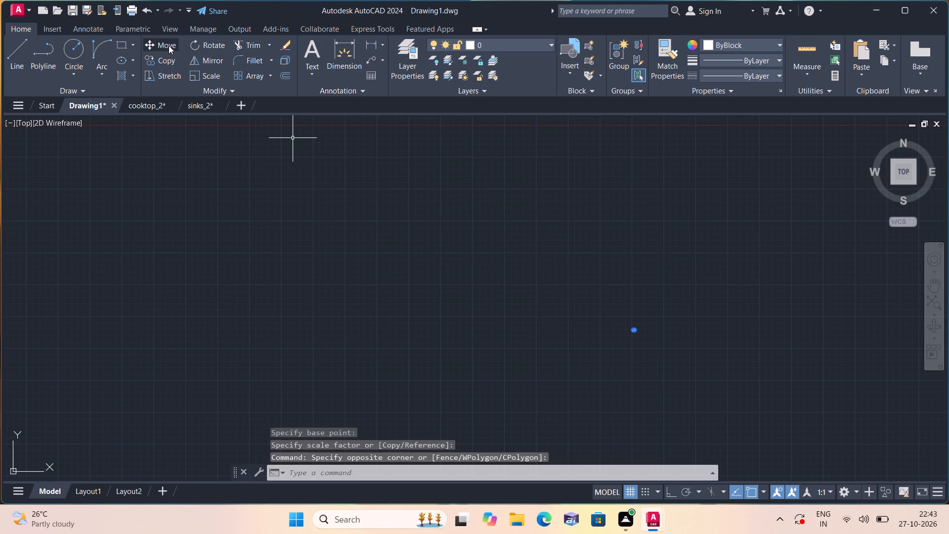
click(169, 45)
click(631, 330)
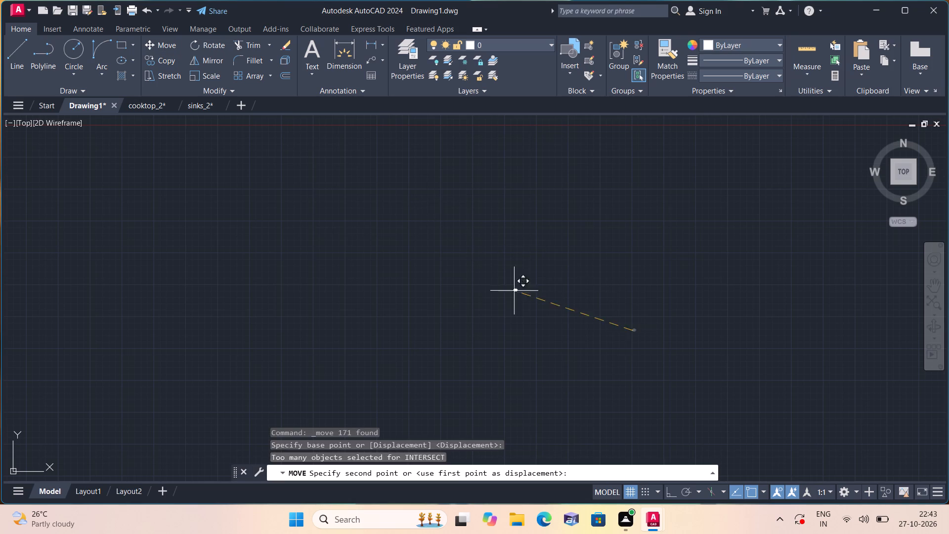
scroll(313, 238, down, 2)
middle_drag(260, 219, 654, 231)
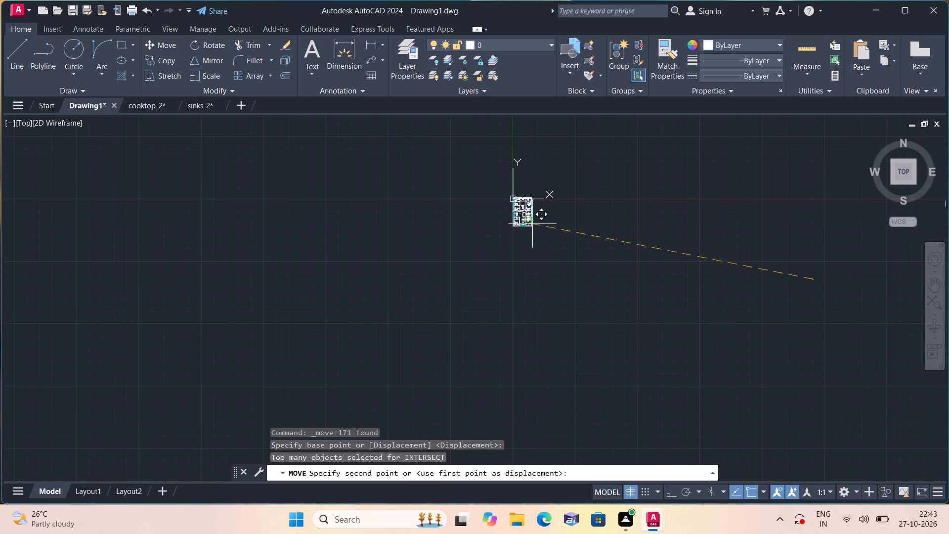
scroll(501, 196, up, 3)
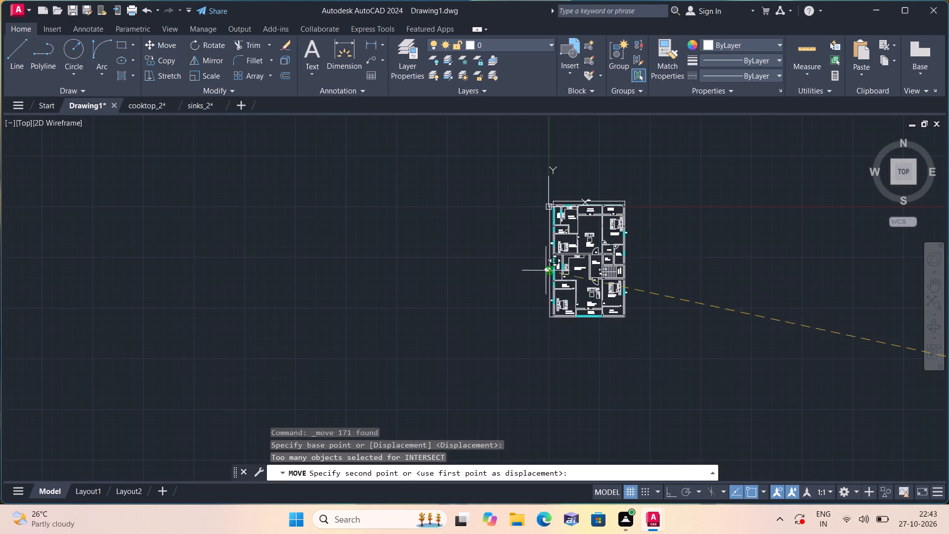
scroll(560, 270, up, 2)
middle_drag(616, 291, 526, 219)
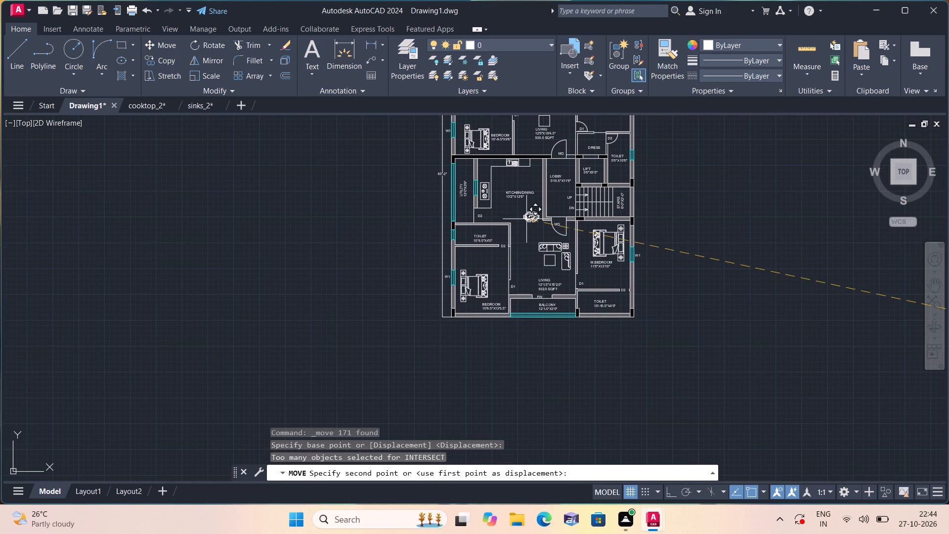
scroll(496, 236, up, 2)
scroll(516, 177, up, 1)
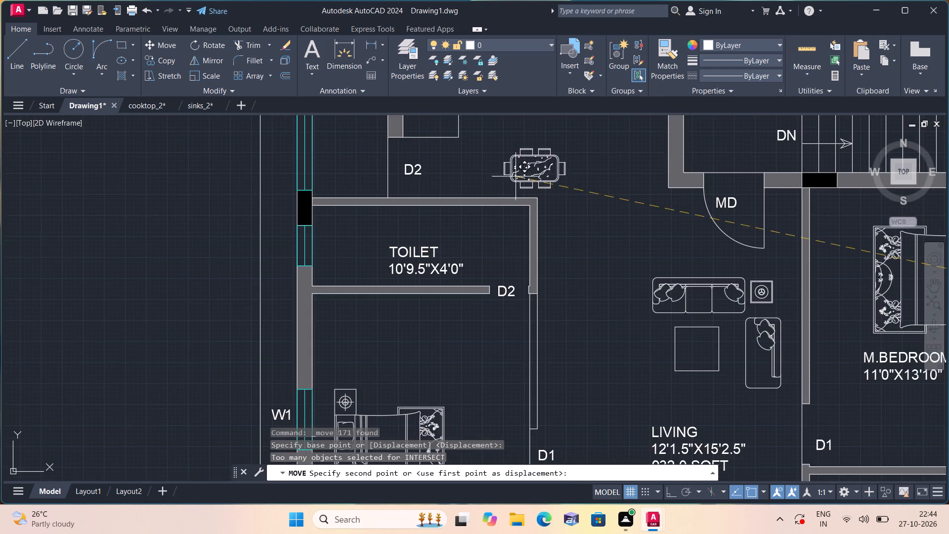
middle_drag(516, 177, 509, 295)
middle_drag(531, 242, 524, 356)
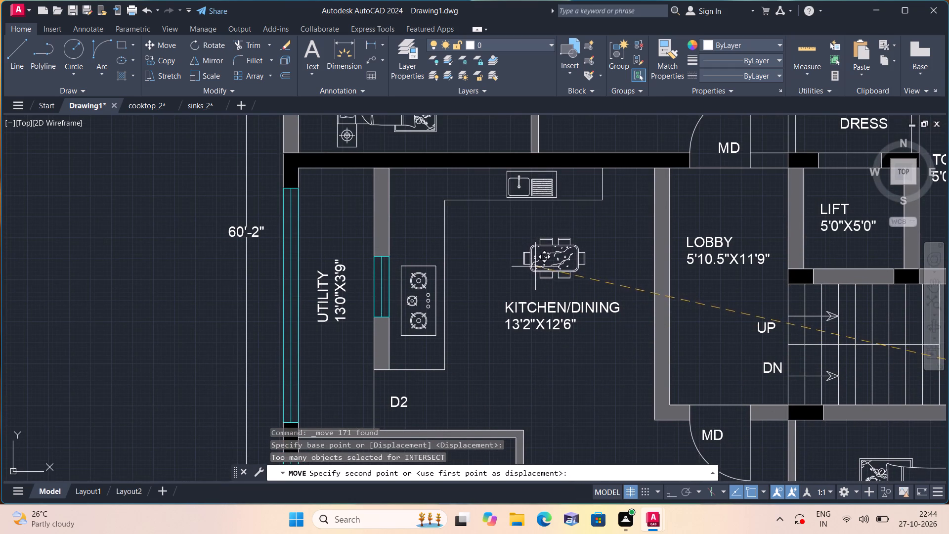
click(582, 355)
Move the KITCHEN/DINING 13'2"X12'6" label about 3'-7" straight up towards the sink counter.
scroll(519, 319, up, 1)
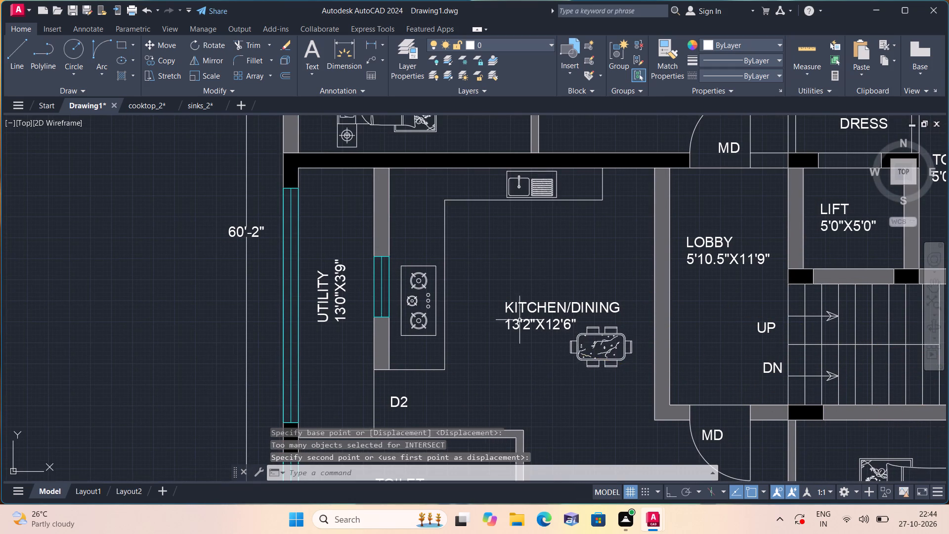
click(521, 312)
click(518, 307)
click(490, 285)
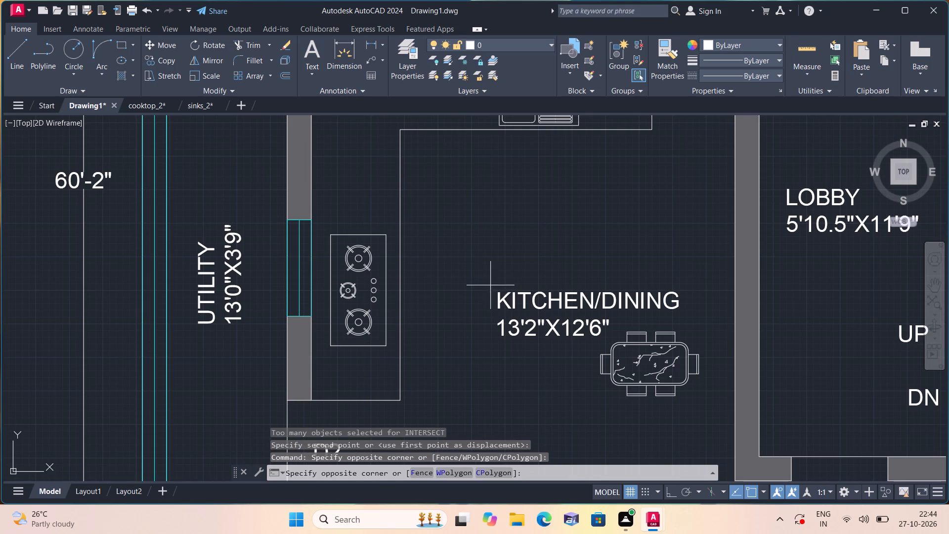
click(517, 305)
click(512, 301)
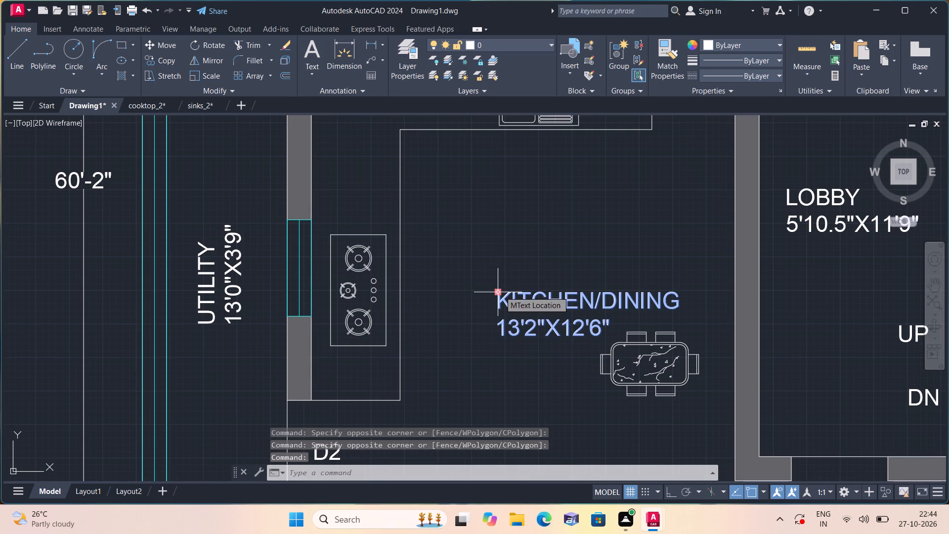
click(500, 291)
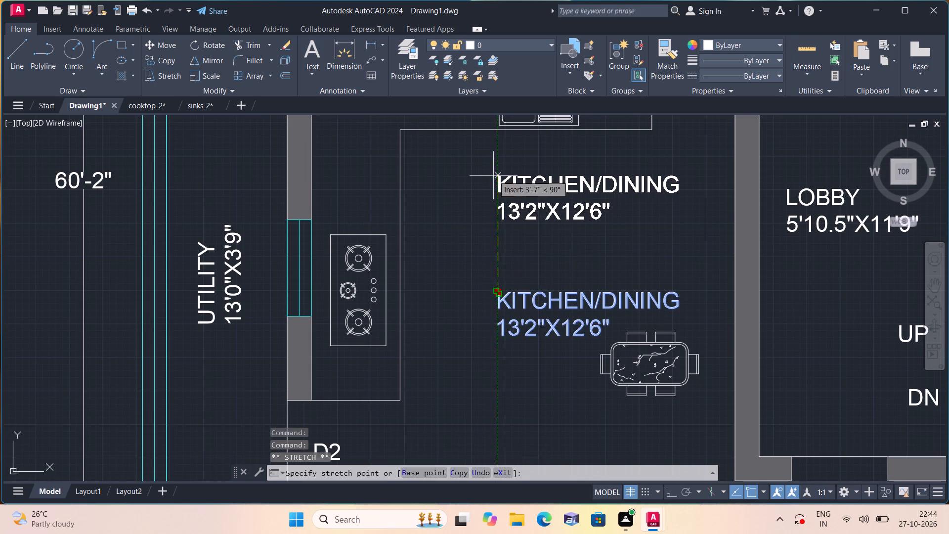
click(493, 176)
key(Escape)
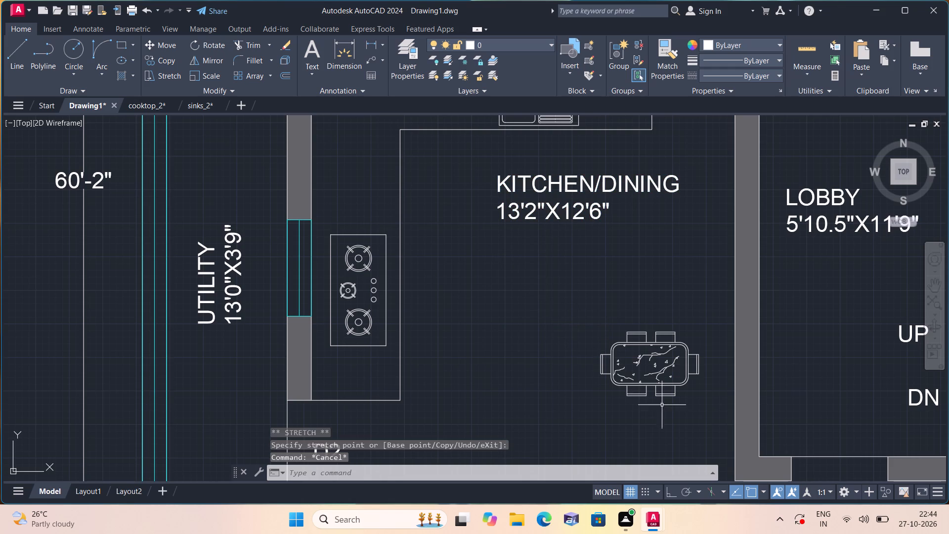
Move the dining table set away from the lobby wall, towards the middle of the KITCHEN/DINING room.
drag(711, 413, 707, 404)
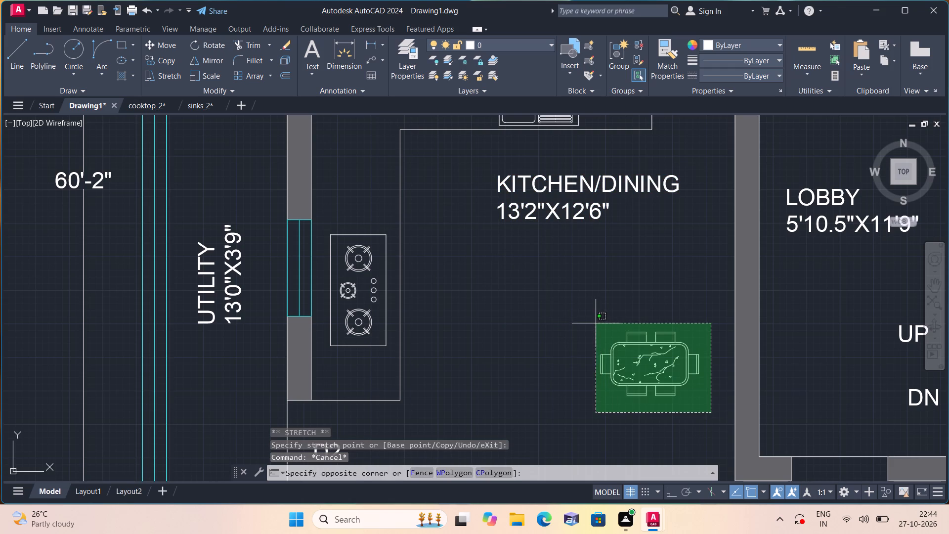
click(587, 319)
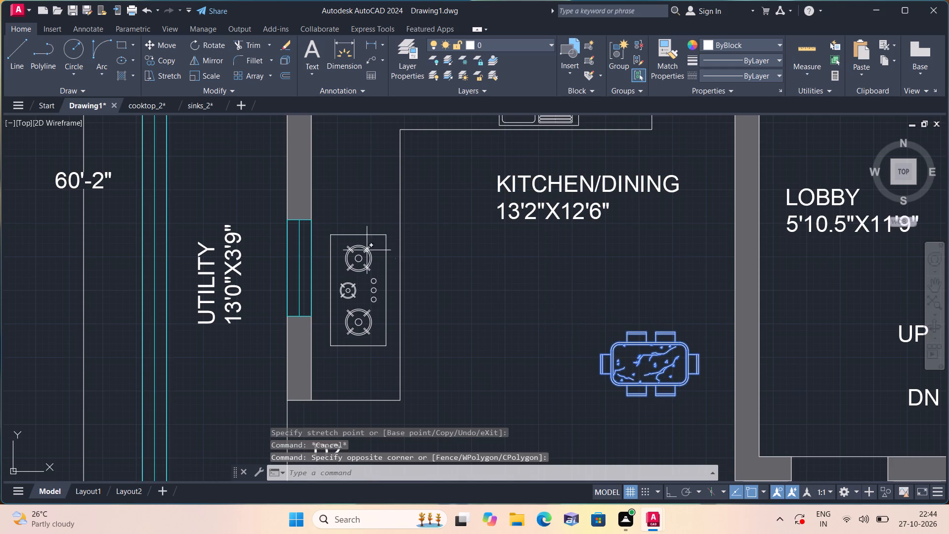
click(158, 44)
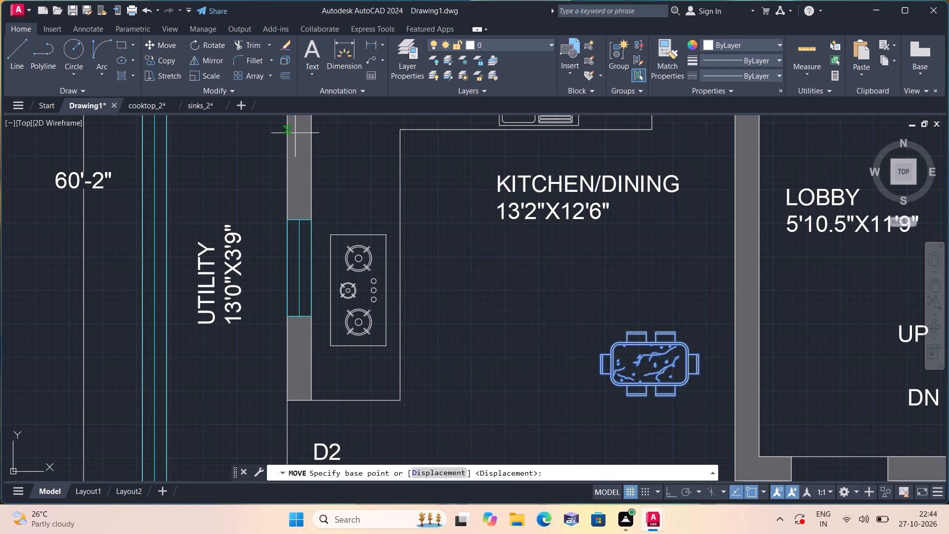
click(641, 349)
click(566, 331)
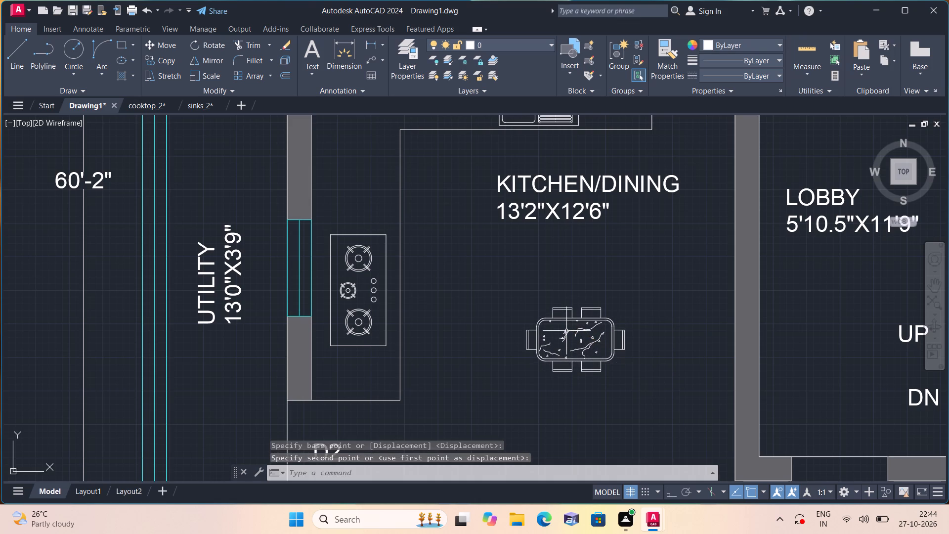
Scale the dining table set up freehand so it better fills the open floor of the KITCHEN/DINING room.
middle_drag(569, 320, 578, 263)
drag(670, 342, 633, 312)
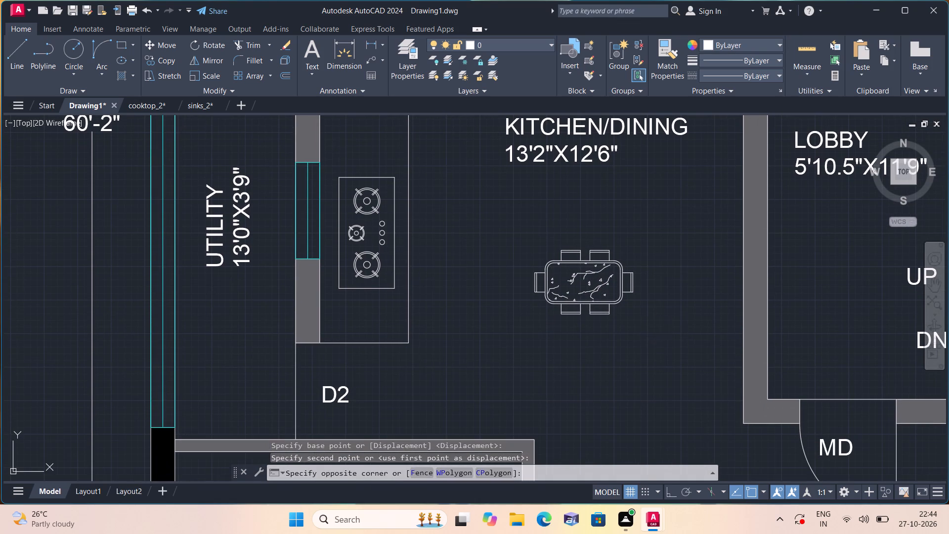
click(472, 219)
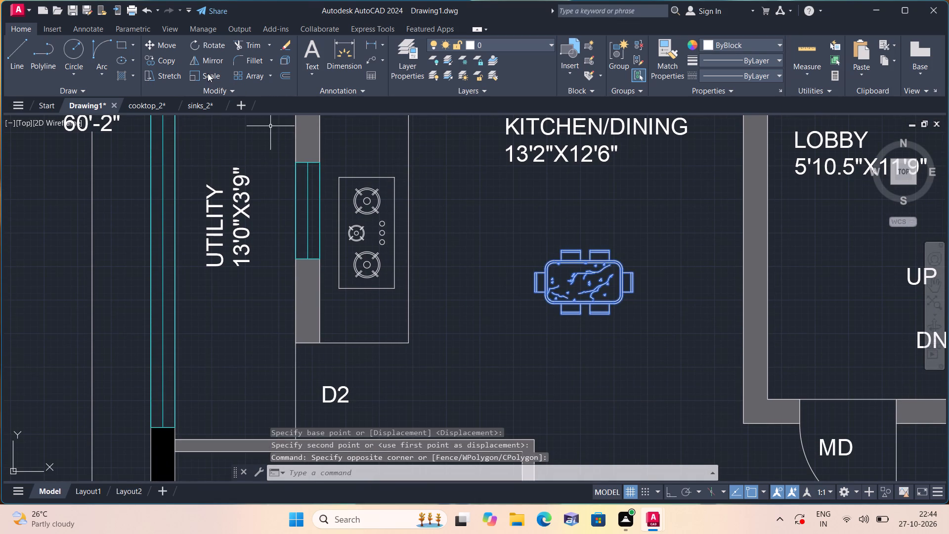
click(208, 73)
click(554, 280)
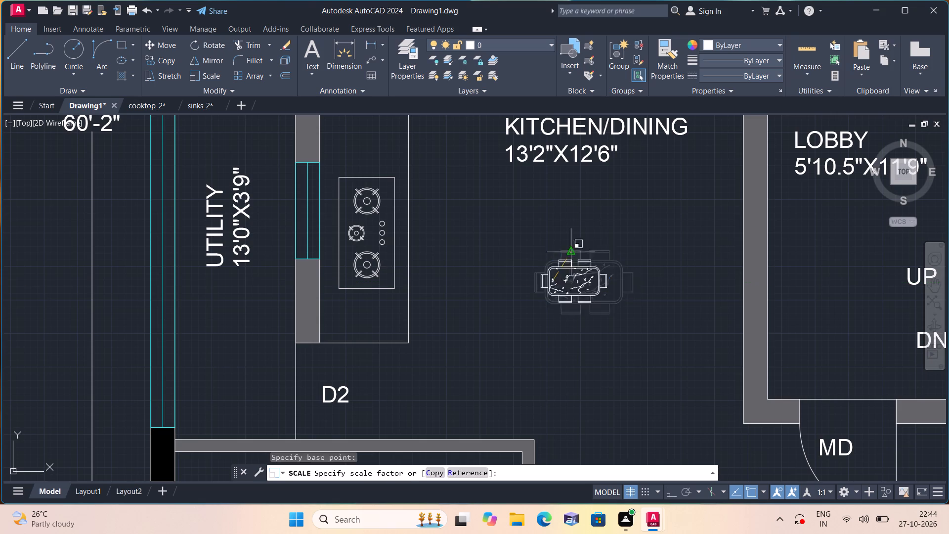
click(609, 213)
Delete the spare round table set with four chairs lying outside the floor plan.
scroll(603, 228, down, 4)
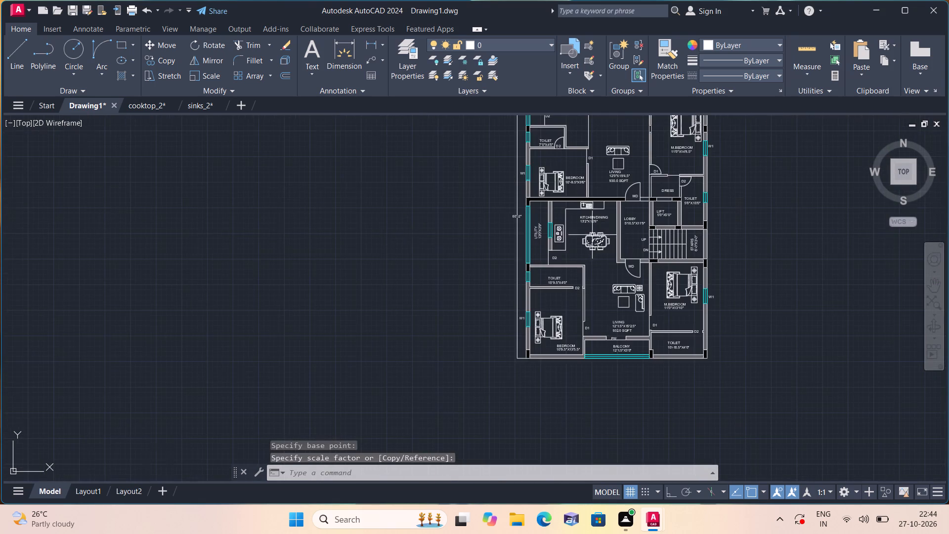
scroll(589, 224, up, 2)
middle_drag(594, 230, 535, 297)
scroll(534, 300, down, 1)
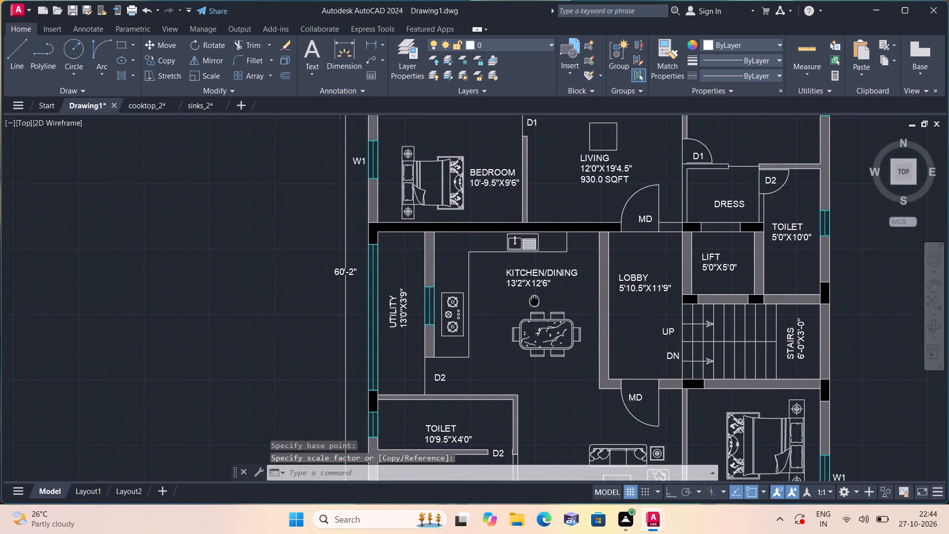
middle_drag(508, 200, 497, 264)
scroll(504, 200, down, 5)
middle_drag(538, 205, 447, 252)
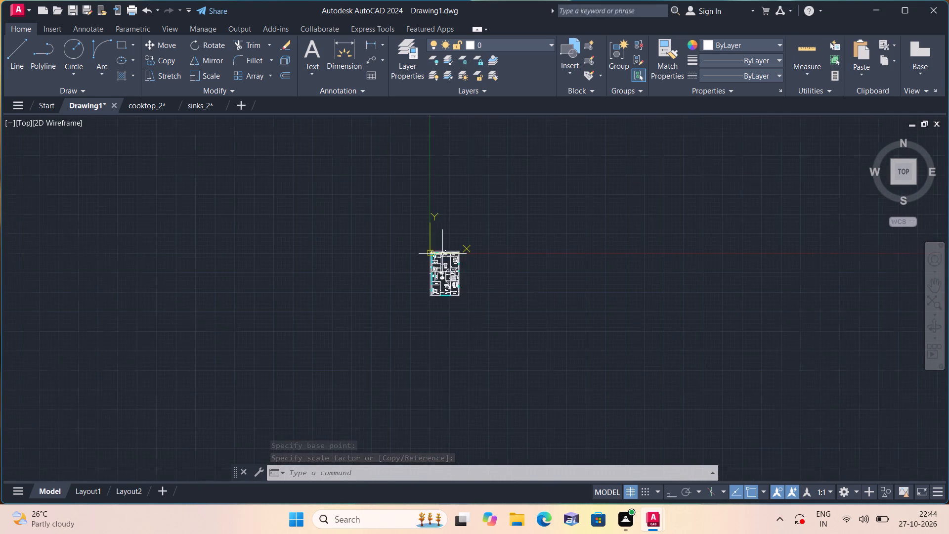
scroll(442, 255, down, 1)
middle_drag(521, 193, 446, 297)
scroll(451, 284, down, 2)
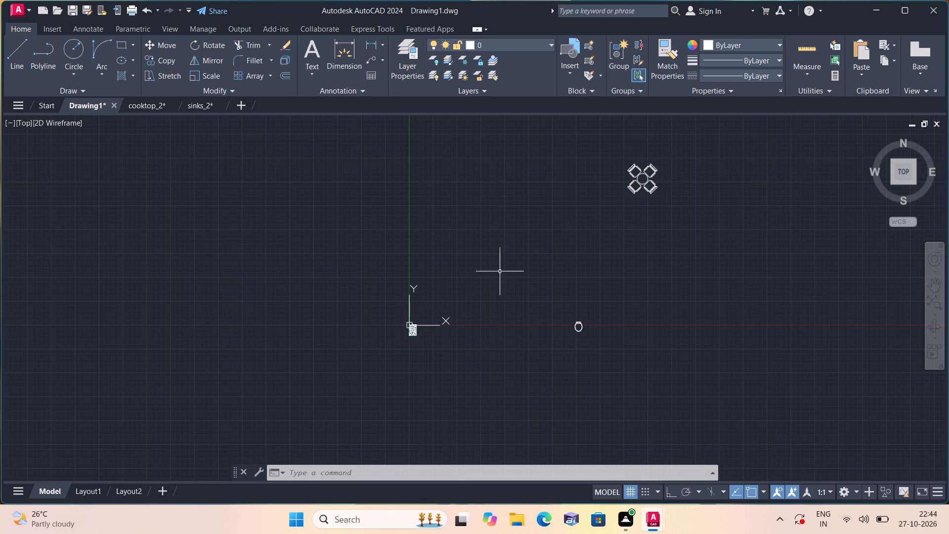
middle_drag(651, 204, 625, 261)
click(712, 265)
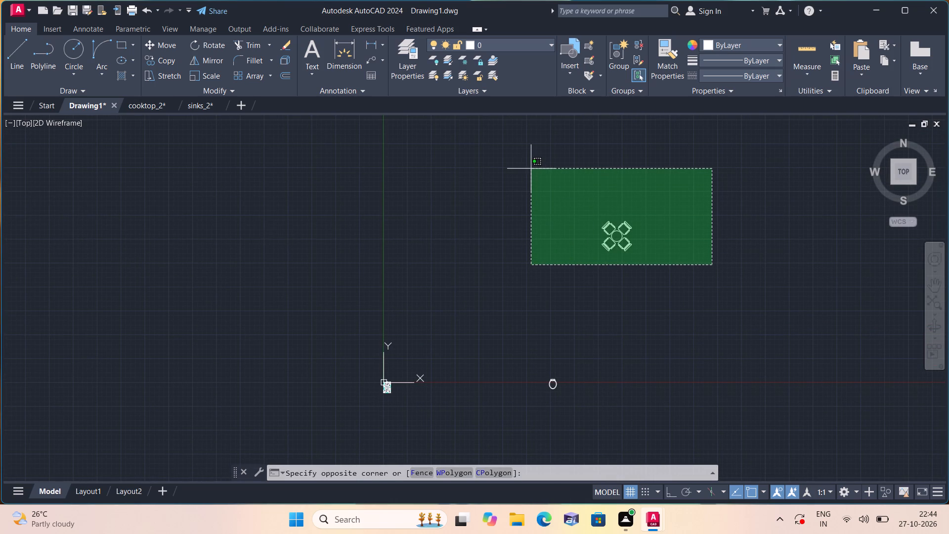
scroll(531, 168, up, 1)
click(560, 216)
scroll(572, 239, down, 4)
key(Delete)
Move the oversized toilet block from its distant spot to just beside the stair and lift side of the floor plan.
scroll(573, 267, down, 1)
middle_drag(588, 294, 544, 265)
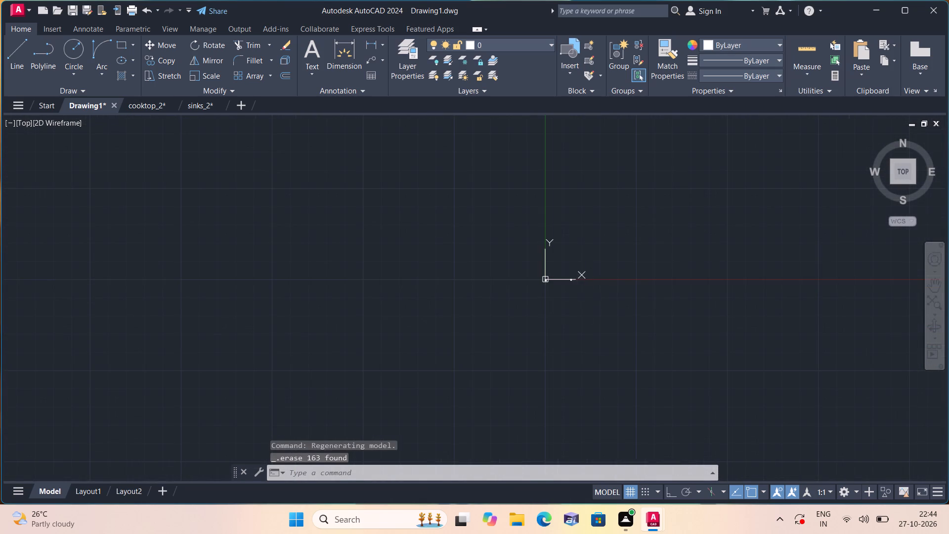
middle_drag(544, 265, 504, 191)
scroll(510, 217, down, 1)
scroll(581, 269, up, 2)
scroll(573, 262, down, 3)
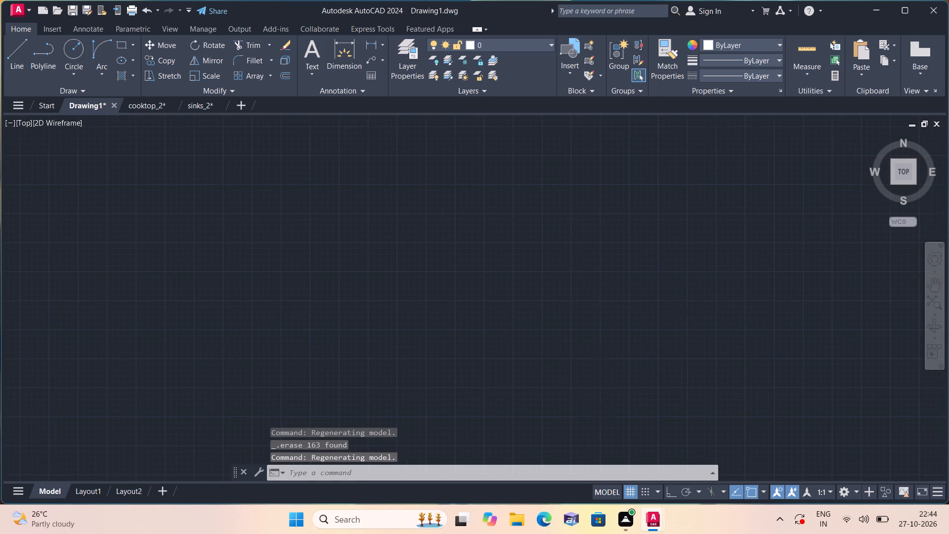
scroll(567, 258, down, 3)
scroll(535, 234, up, 4)
scroll(497, 259, up, 4)
click(665, 190)
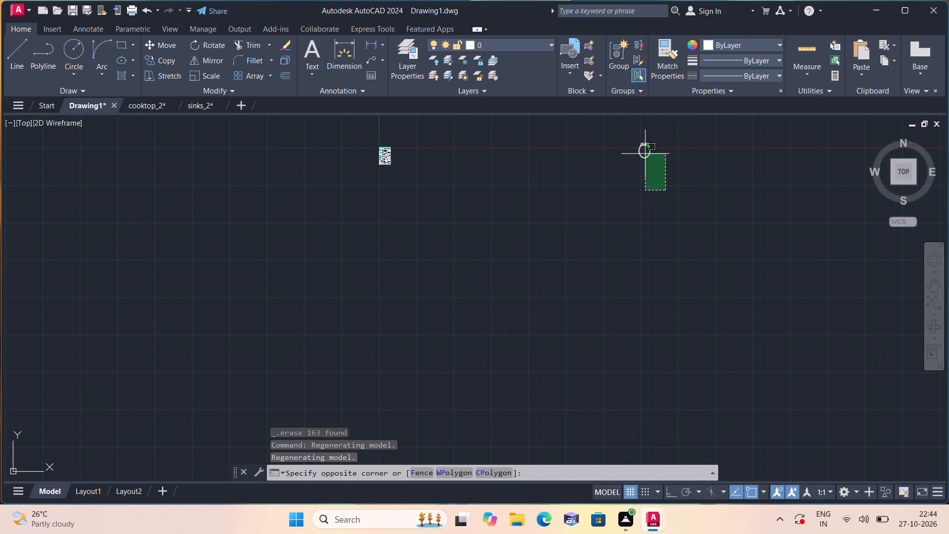
click(632, 138)
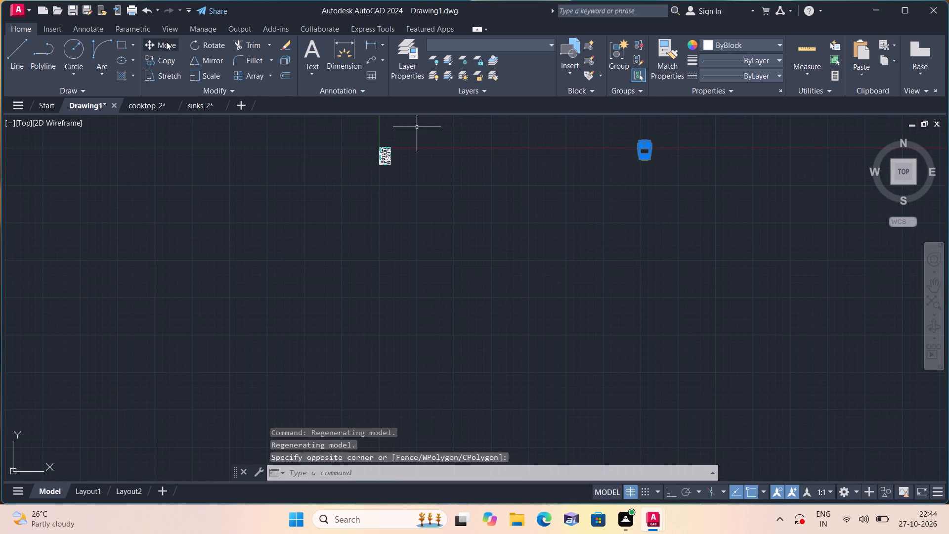
click(166, 41)
click(633, 149)
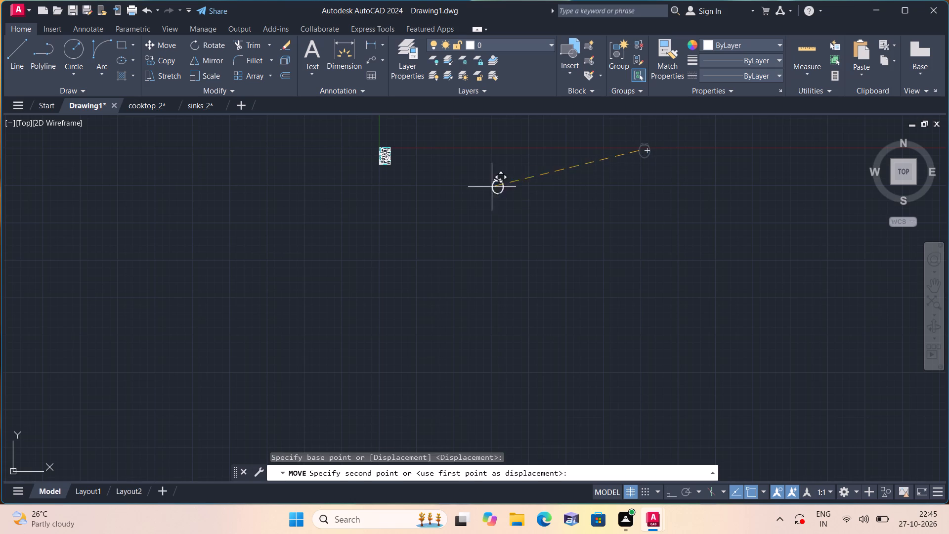
middle_drag(465, 190, 571, 263)
scroll(552, 240, up, 3)
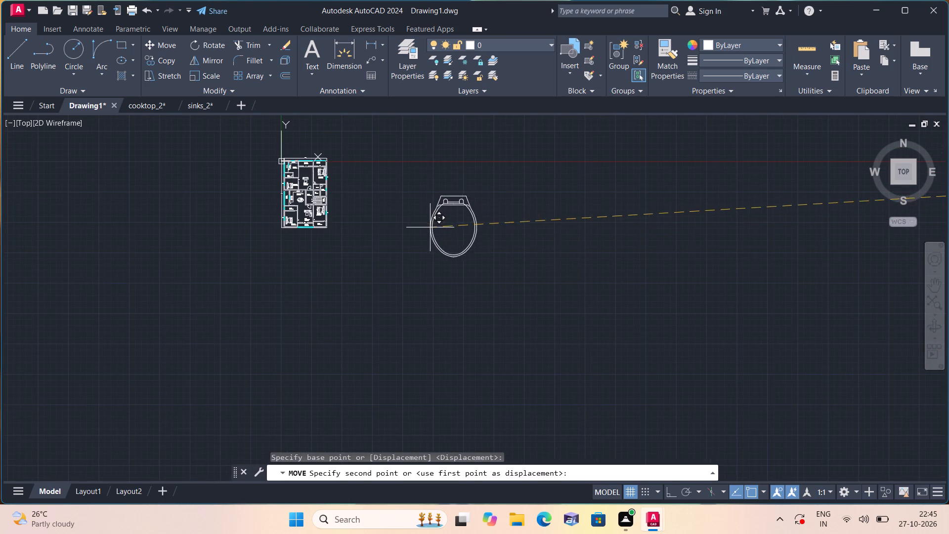
scroll(430, 227, up, 1)
middle_drag(386, 220, 638, 383)
click(568, 332)
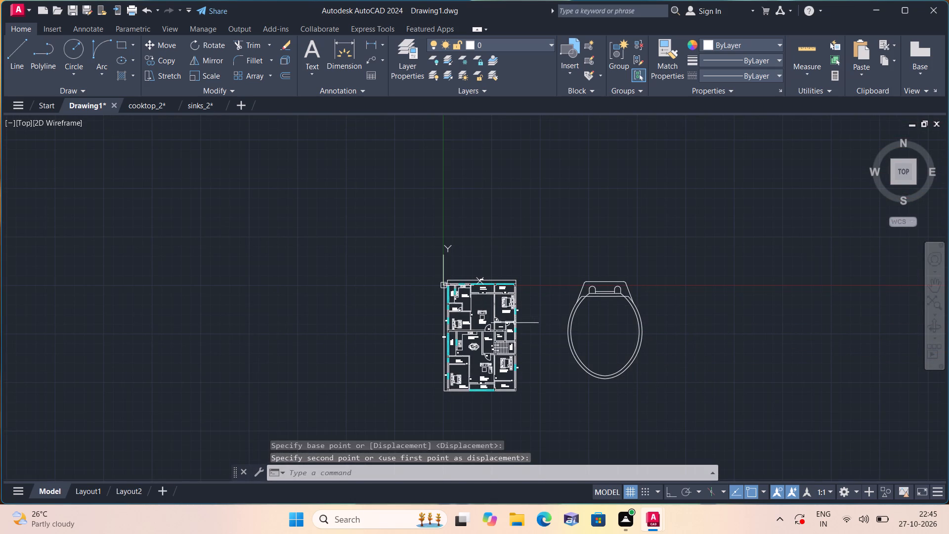
Scale the oversized toilet block beside the floor plan down freehand to roughly fixture size.
click(675, 384)
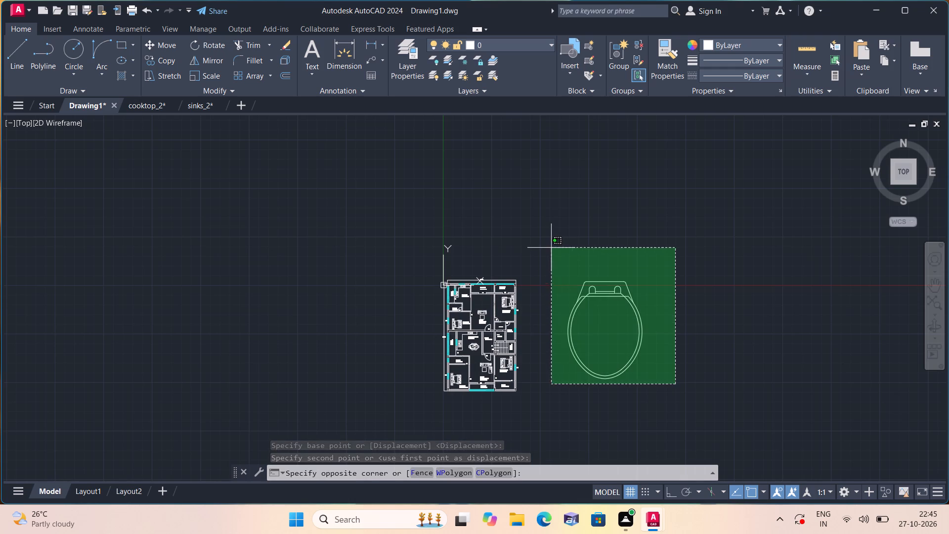
click(540, 235)
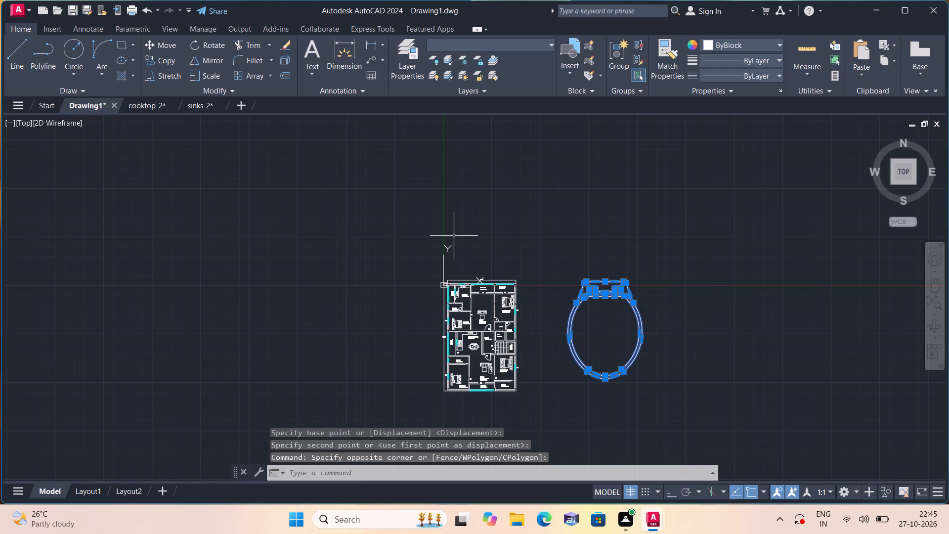
click(213, 75)
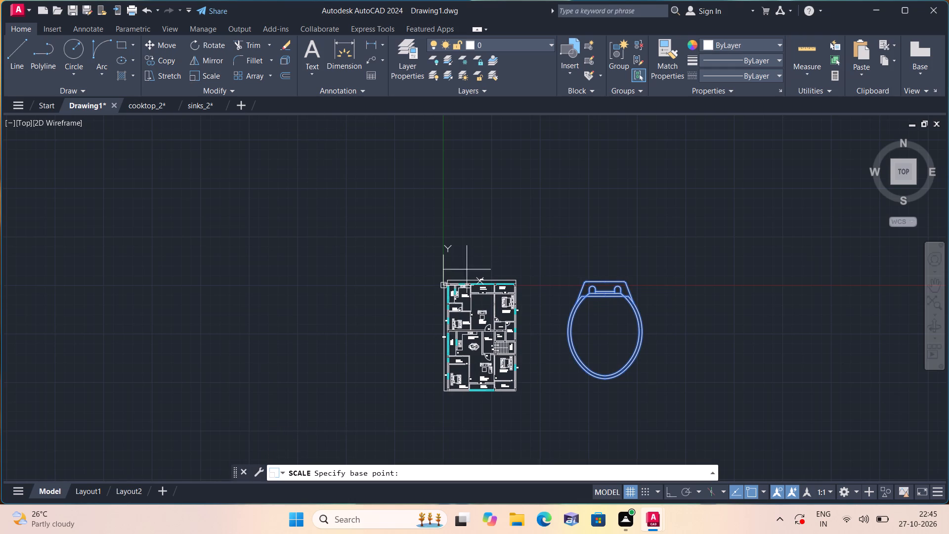
scroll(534, 315, up, 1)
click(626, 344)
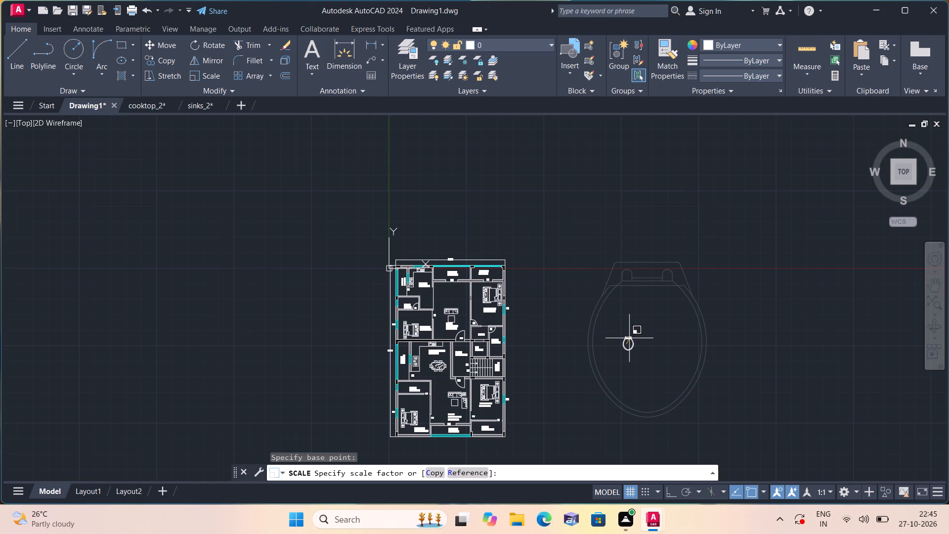
click(629, 339)
Move the reduced toilet block across the plan to just outside the exterior wall by the 7'0"X4'0" TOILET.
drag(646, 363, 642, 356)
click(597, 306)
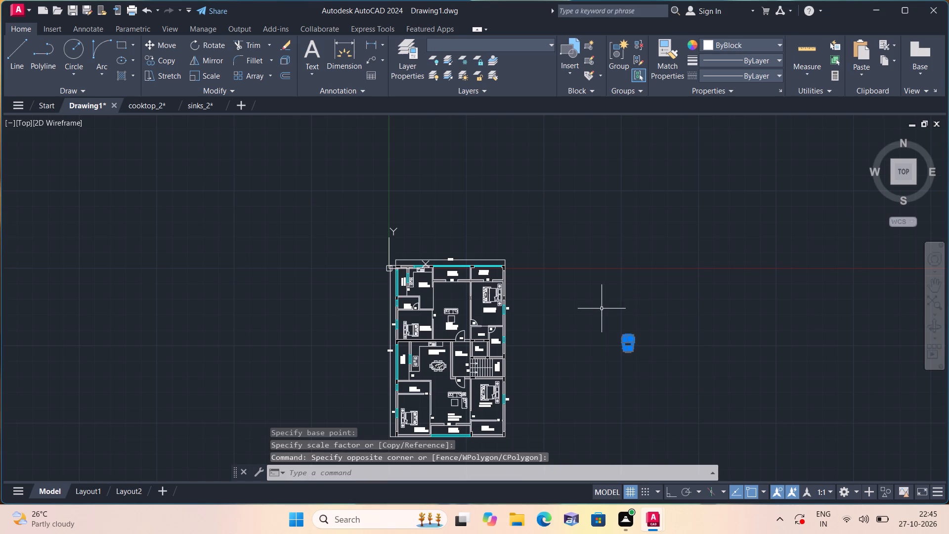
click(162, 41)
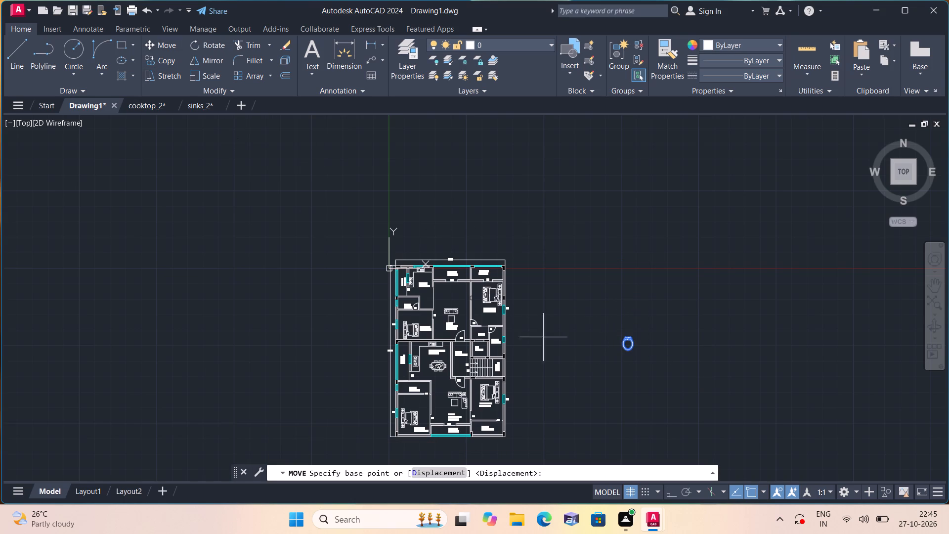
click(632, 345)
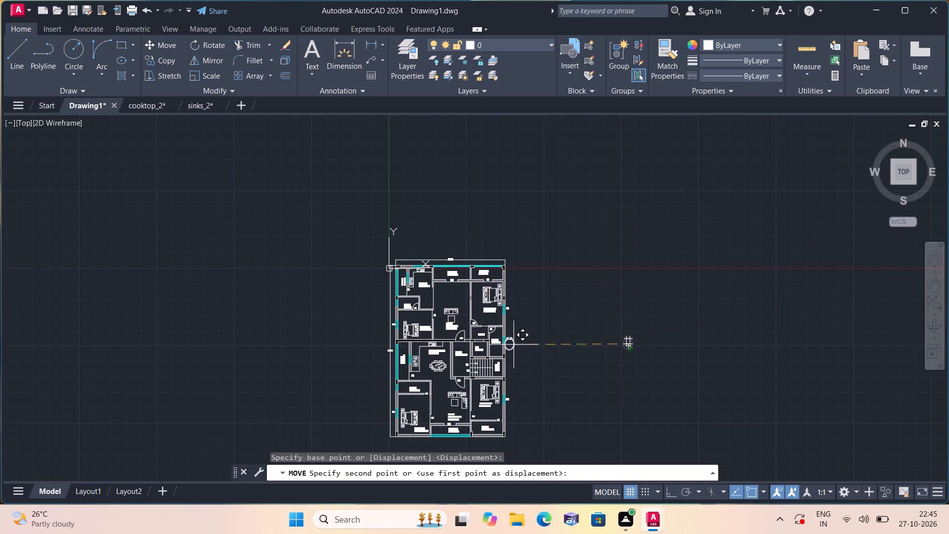
scroll(390, 331, up, 1)
scroll(409, 290, up, 2)
middle_drag(427, 295, 575, 320)
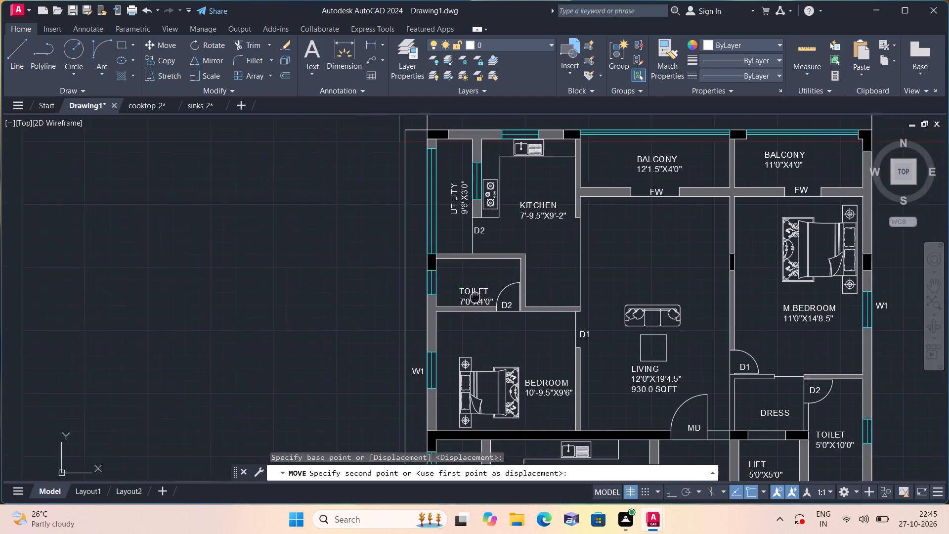
middle_drag(575, 320, 577, 321)
click(486, 314)
Scale the toilet block down freehand again, to less than half its size, so it suits the 7'0"X4'0" TOILET.
scroll(486, 314, up, 1)
drag(505, 342, 505, 343)
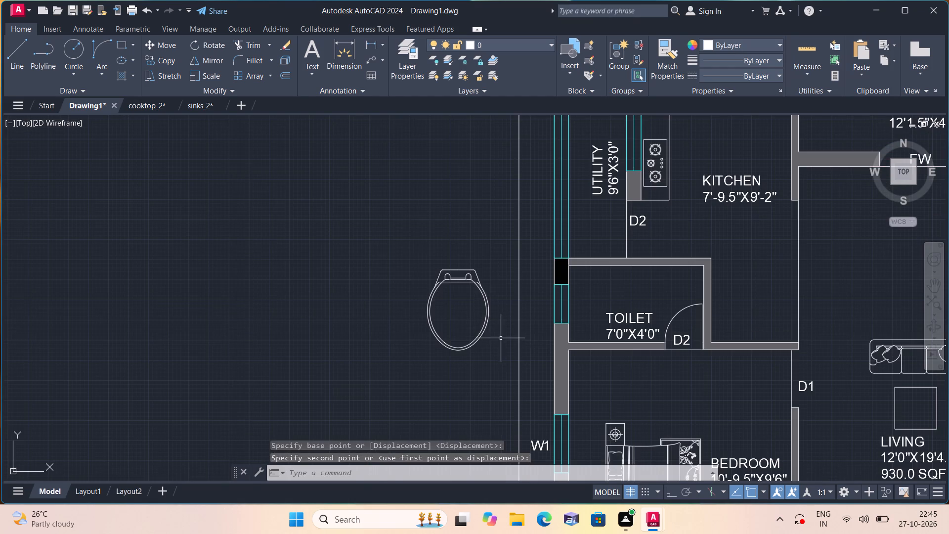
drag(505, 343, 502, 335)
click(388, 234)
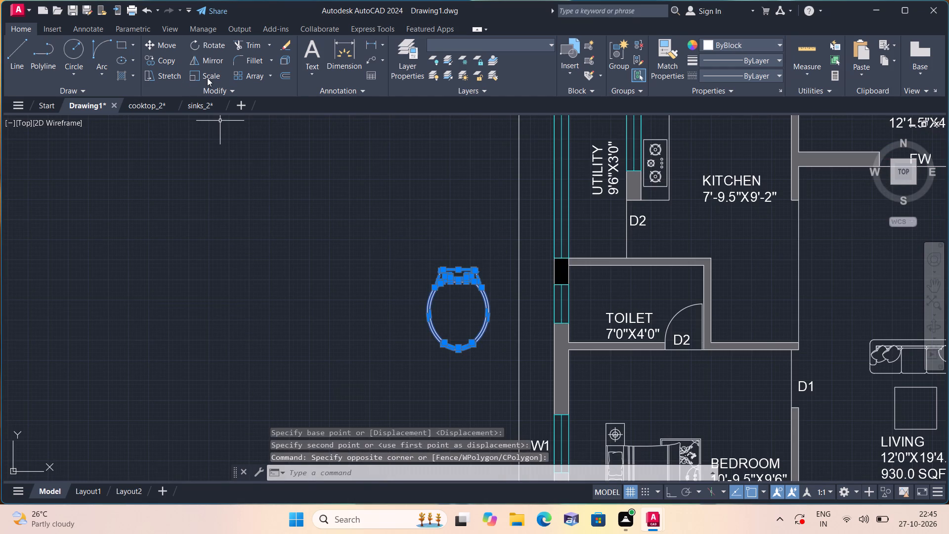
click(208, 74)
click(463, 310)
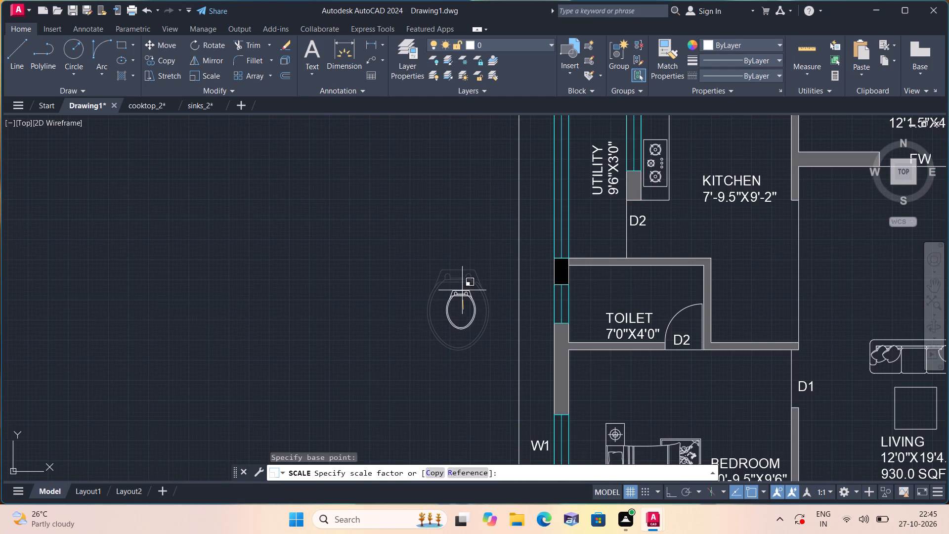
click(462, 296)
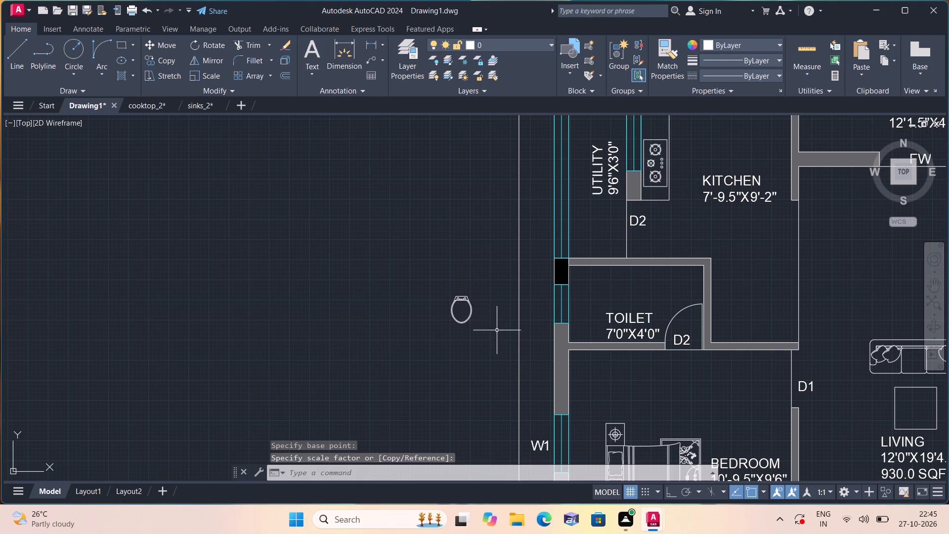
Move the toilet block into the 7'0"X4'0" TOILET, with its back against the wall opposite the bedroom.
drag(496, 330, 486, 321)
click(418, 265)
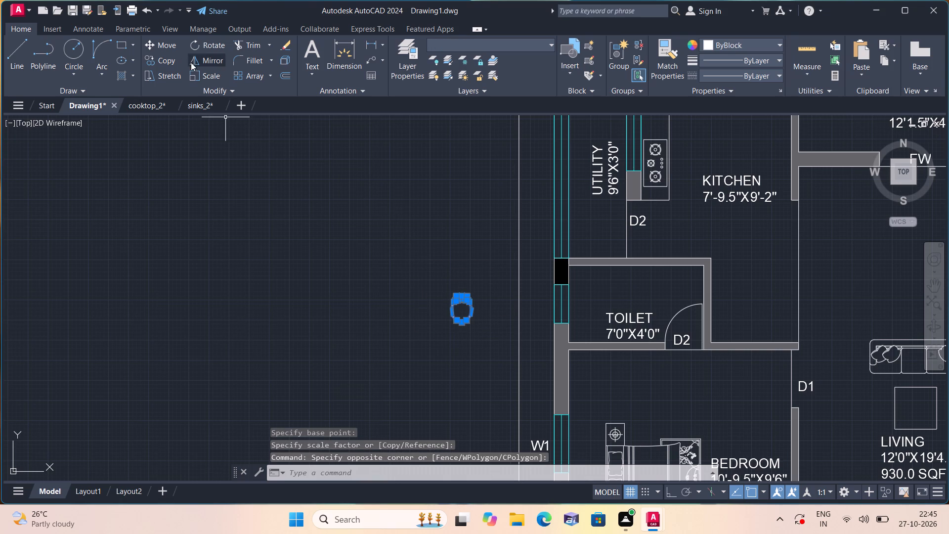
click(163, 46)
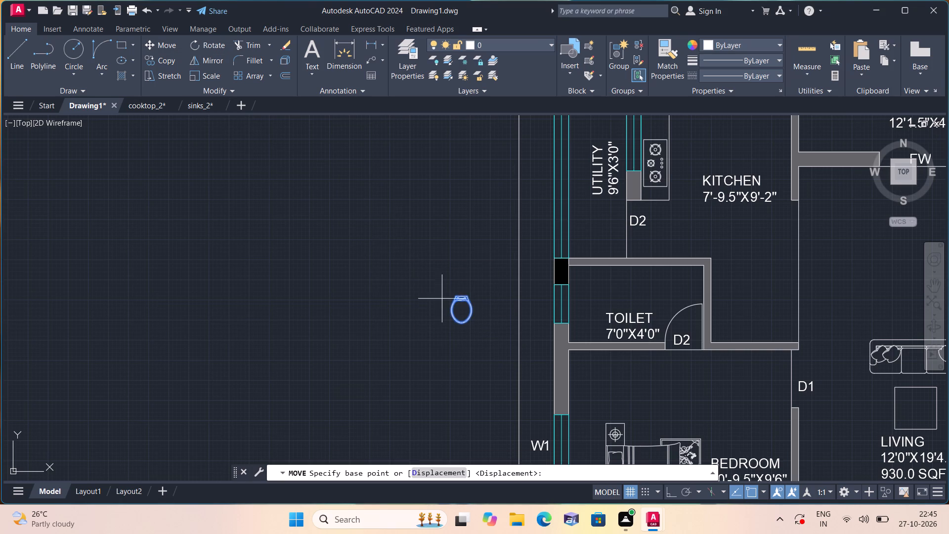
click(470, 314)
scroll(628, 300, up, 1)
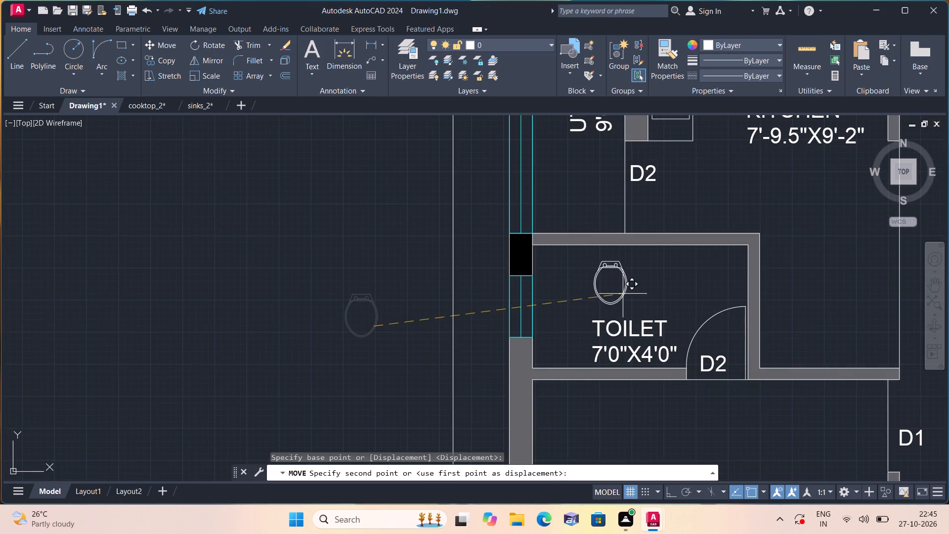
scroll(605, 291, up, 1)
click(614, 271)
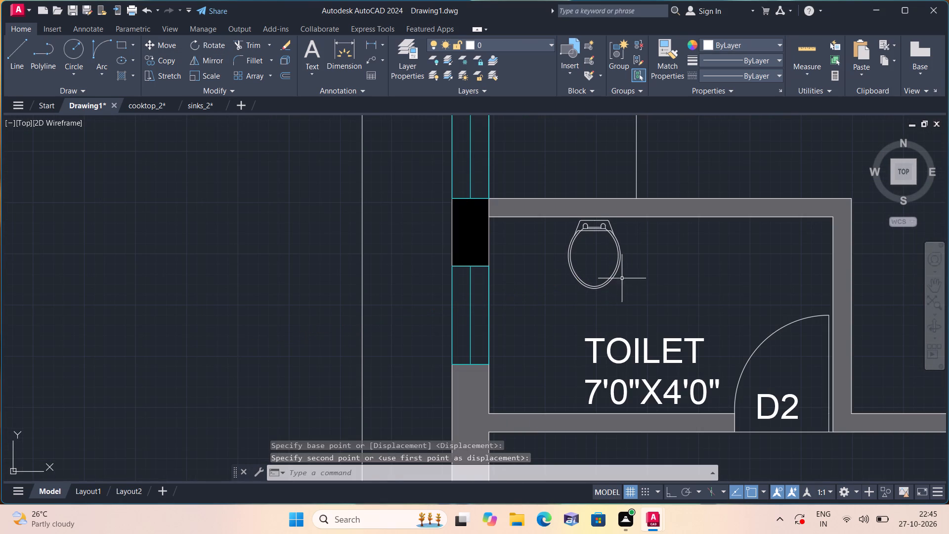
Copy the toilet fixture into the 10'9.5"X4'0" TOILET, near the window with its back to the utility-side wall.
drag(641, 293, 636, 287)
scroll(536, 226, up, 1)
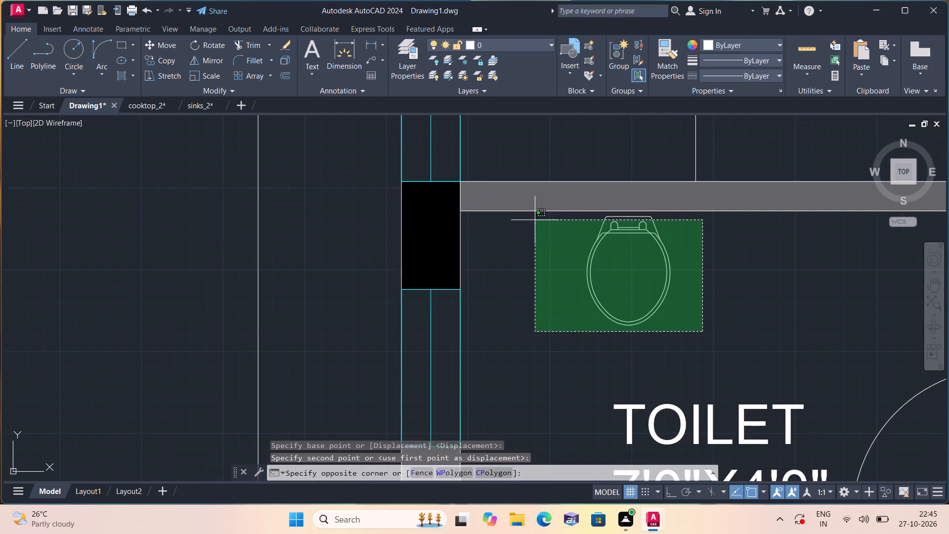
click(534, 219)
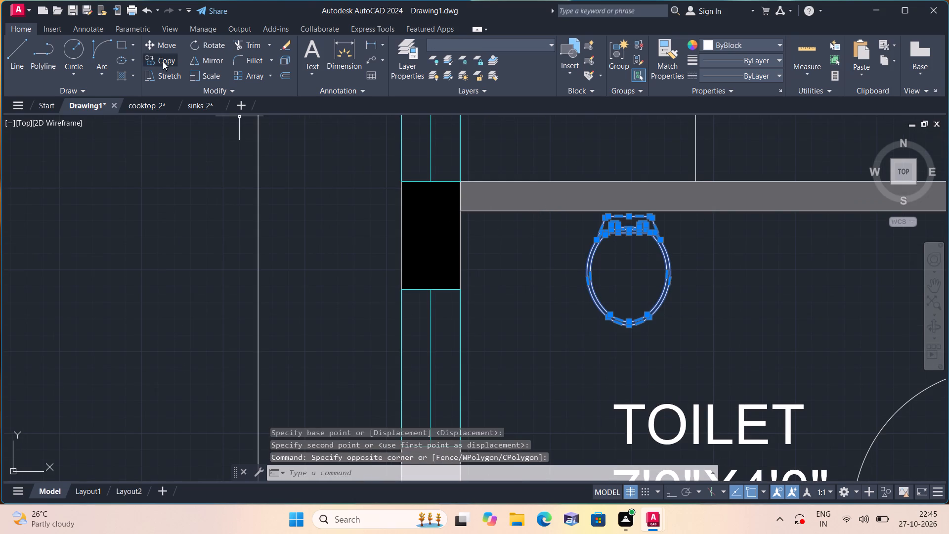
click(162, 60)
click(635, 258)
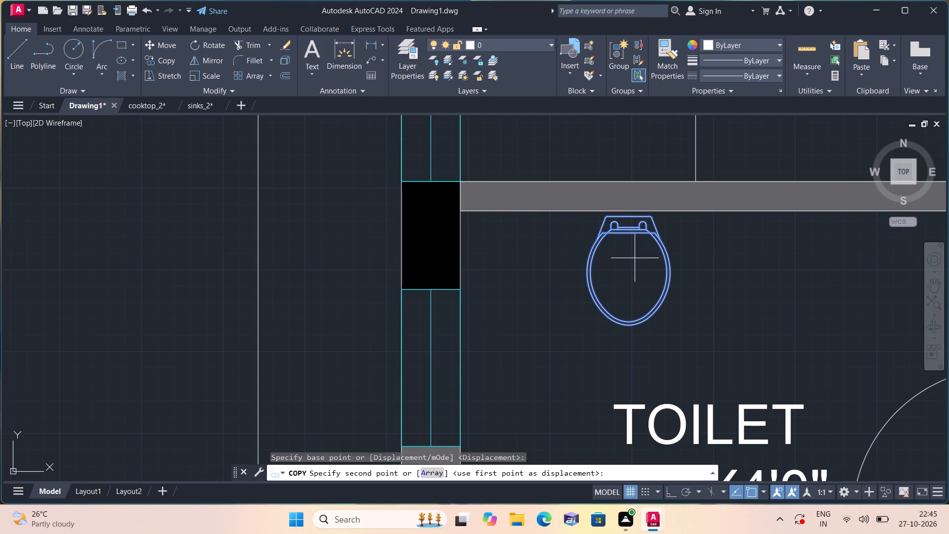
scroll(638, 284, down, 1)
middle_drag(641, 303, 614, 213)
scroll(626, 248, down, 2)
scroll(605, 315, down, 1)
middle_drag(607, 321, 590, 181)
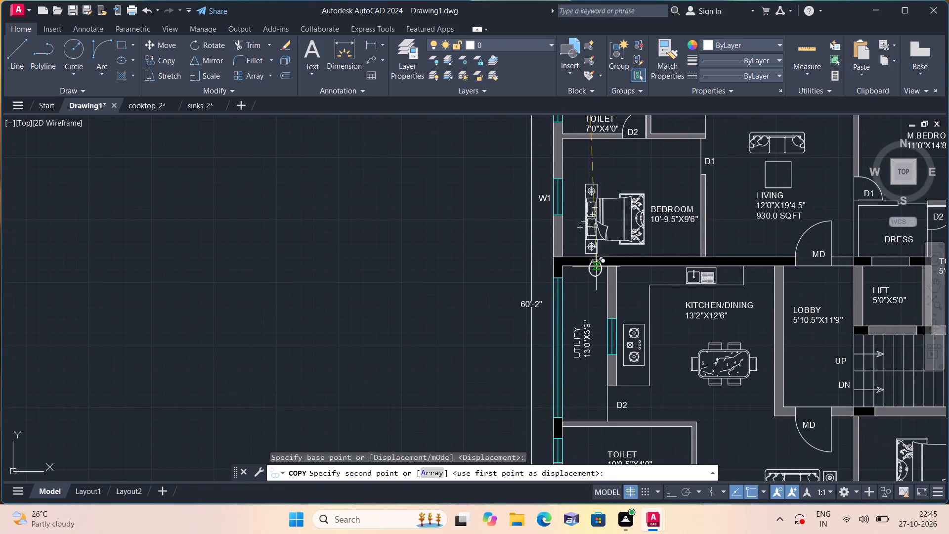
scroll(631, 403, down, 1)
middle_drag(629, 402, 624, 223)
scroll(602, 241, up, 4)
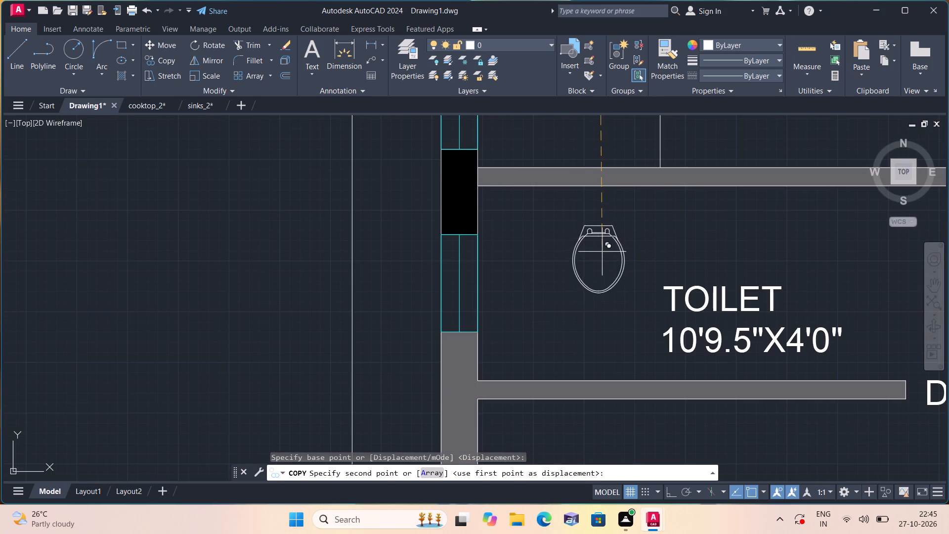
click(564, 214)
Place two more copies of the toilet fixture outside the plan, beside the 10'9.5"X4'0" TOILET.
scroll(582, 226, down, 1)
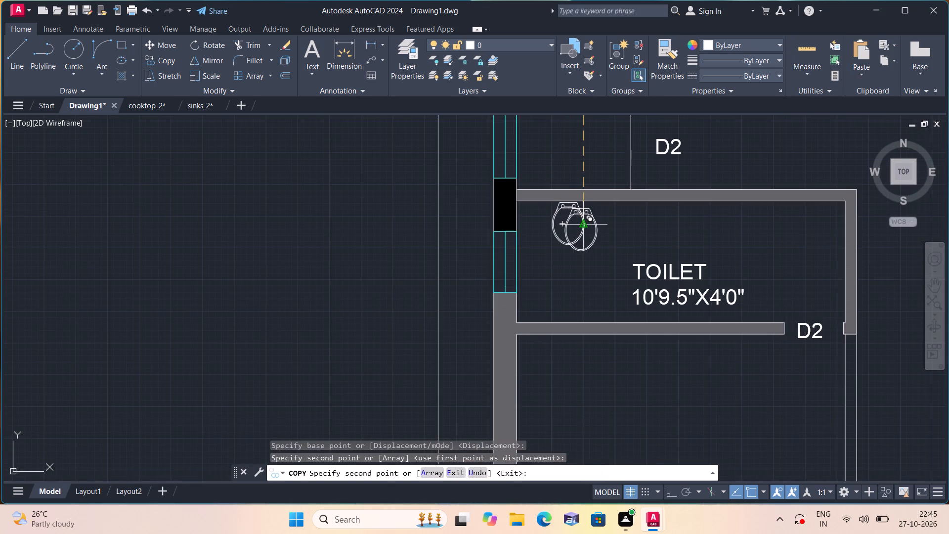
scroll(582, 226, down, 1)
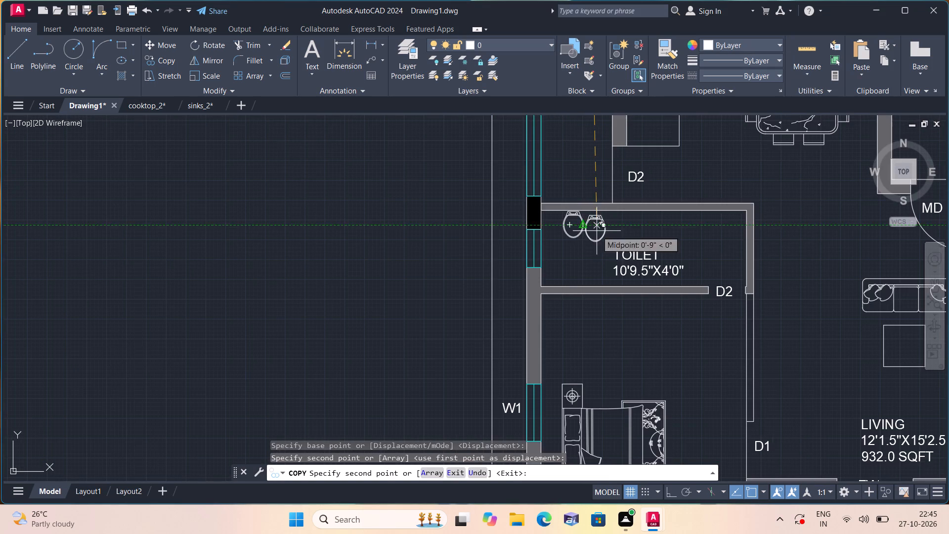
scroll(599, 234, down, 1)
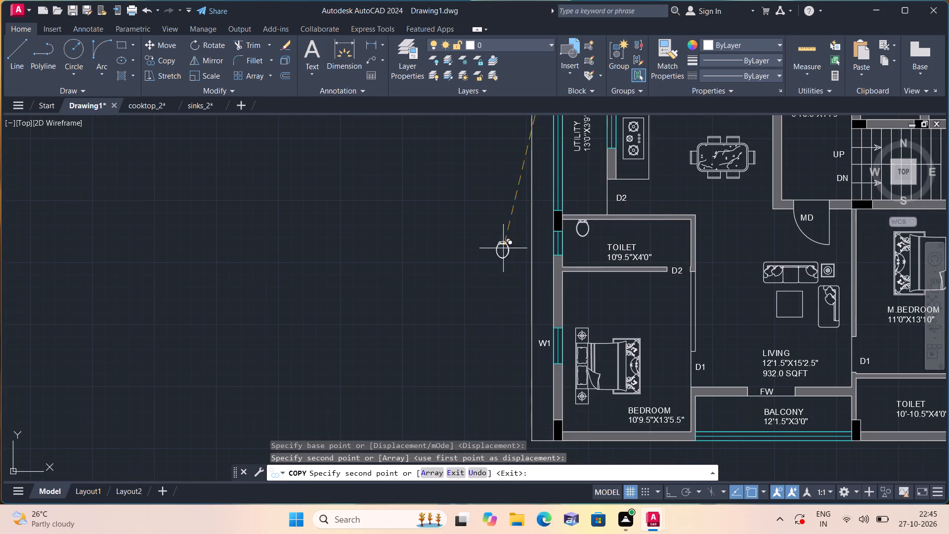
click(448, 246)
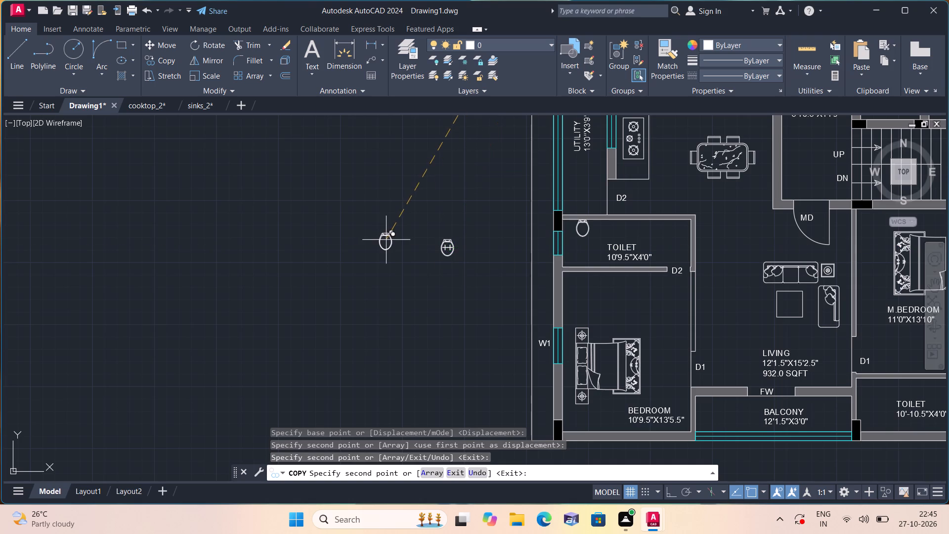
click(388, 241)
key(Escape)
Rotate the two spare toilet fixtures outside the plan by 180 degrees with Ortho constraint.
scroll(419, 253, up, 1)
drag(503, 280, 475, 247)
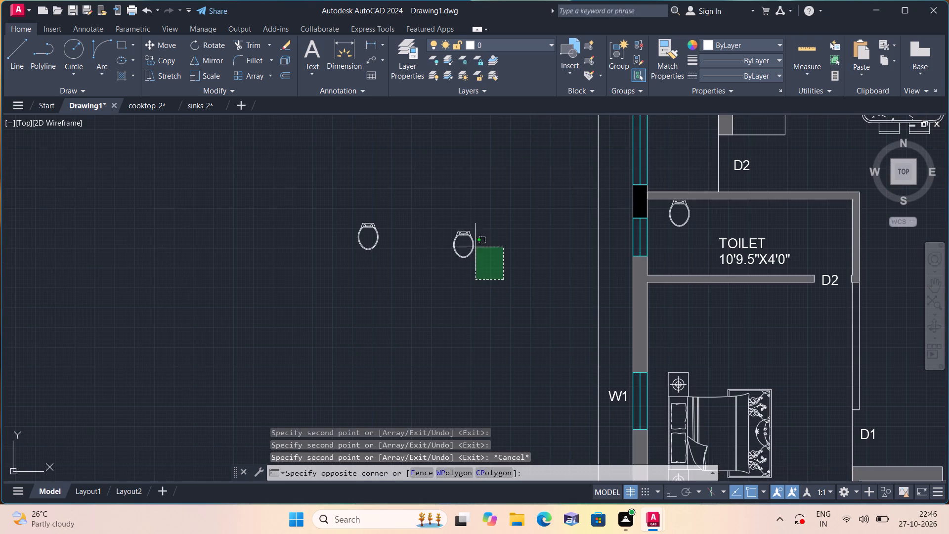
click(301, 173)
drag(212, 44, 214, 49)
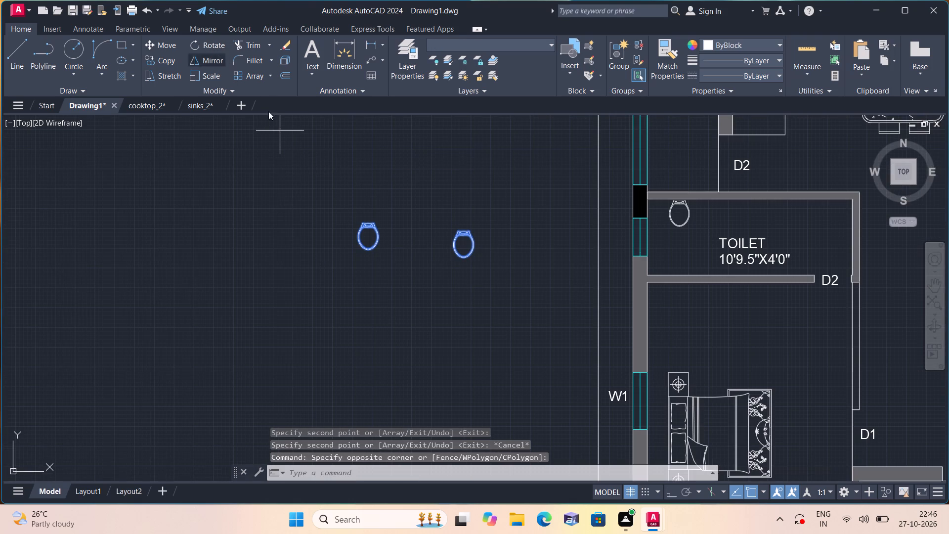
click(440, 232)
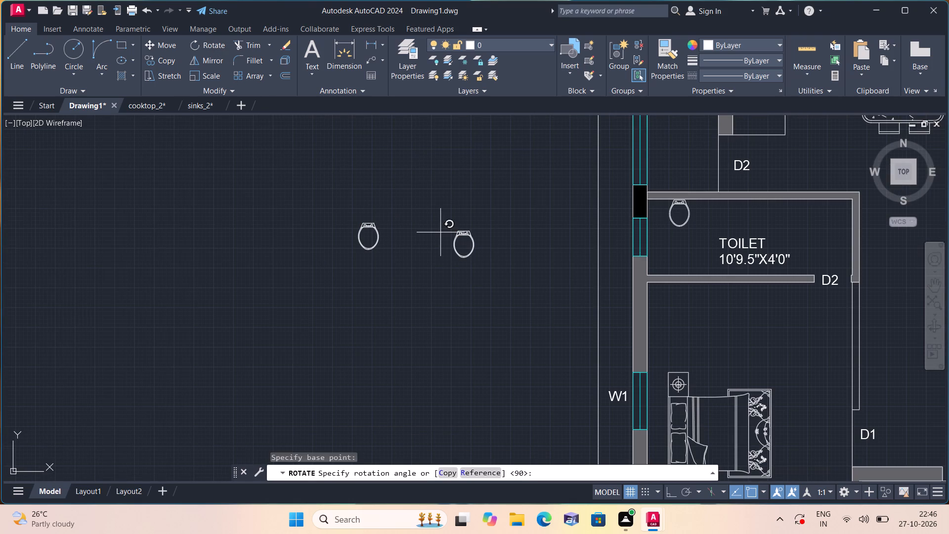
key(F8)
click(285, 221)
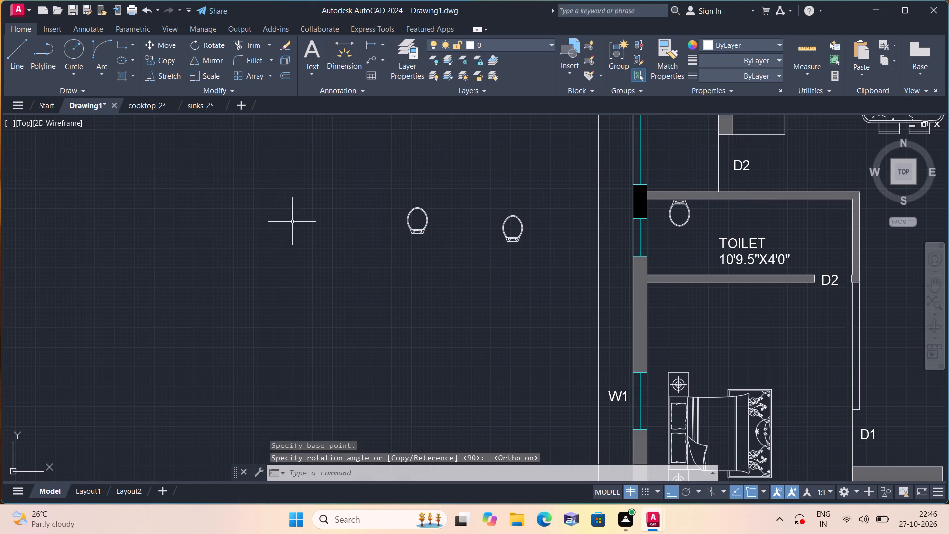
key(F8)
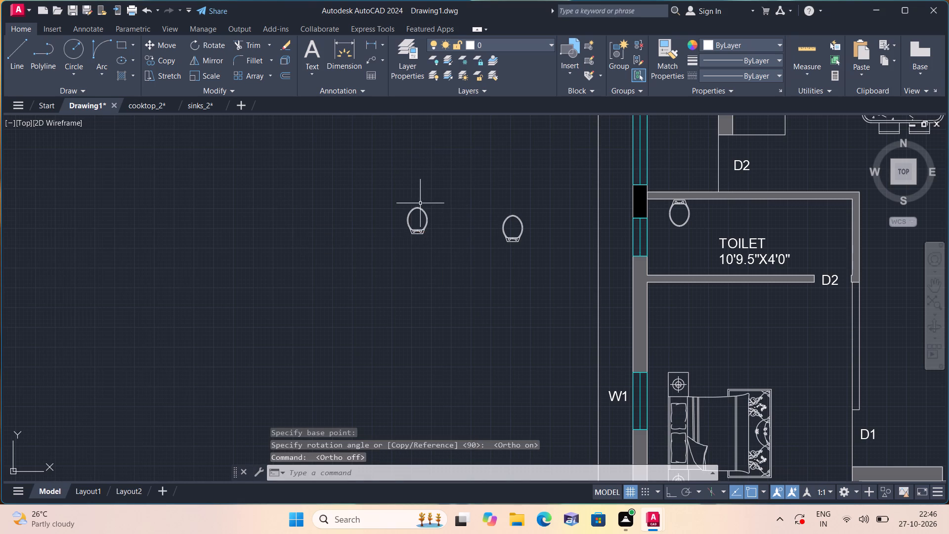
Move both rotated toilet fixtures into the 11'0"X13'10" M.BEDROOM, just above the 10'-10.5"X4'0" TOILET.
click(366, 192)
click(559, 292)
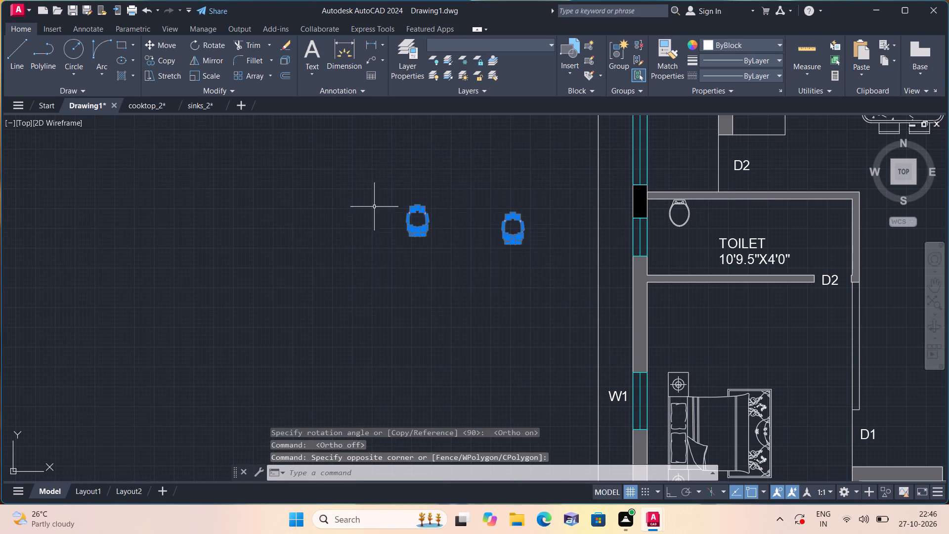
click(162, 46)
click(439, 247)
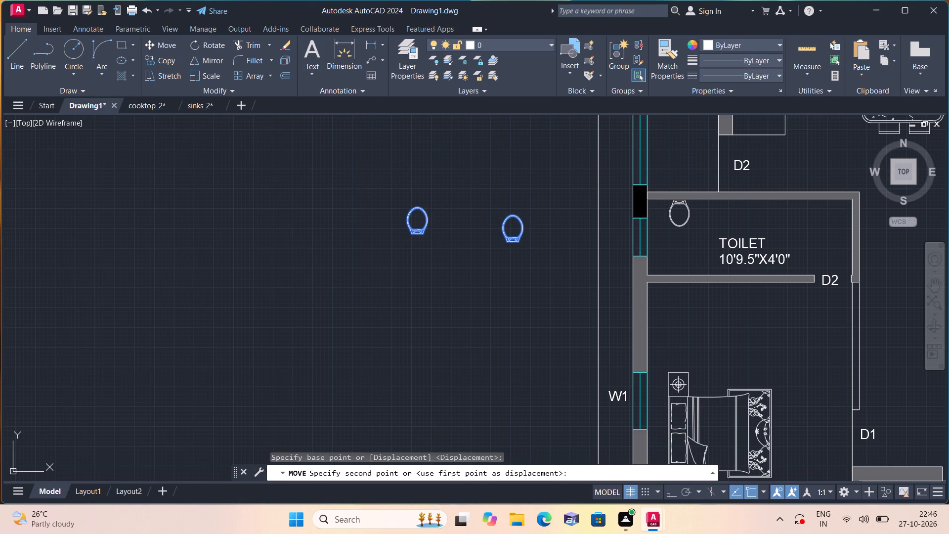
scroll(473, 251, down, 2)
middle_drag(622, 265, 517, 317)
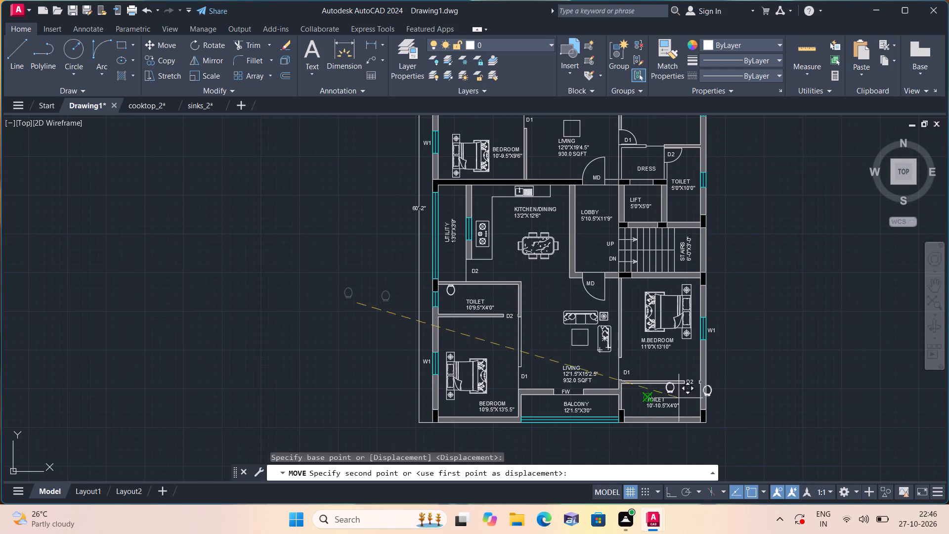
scroll(660, 403, up, 2)
click(646, 327)
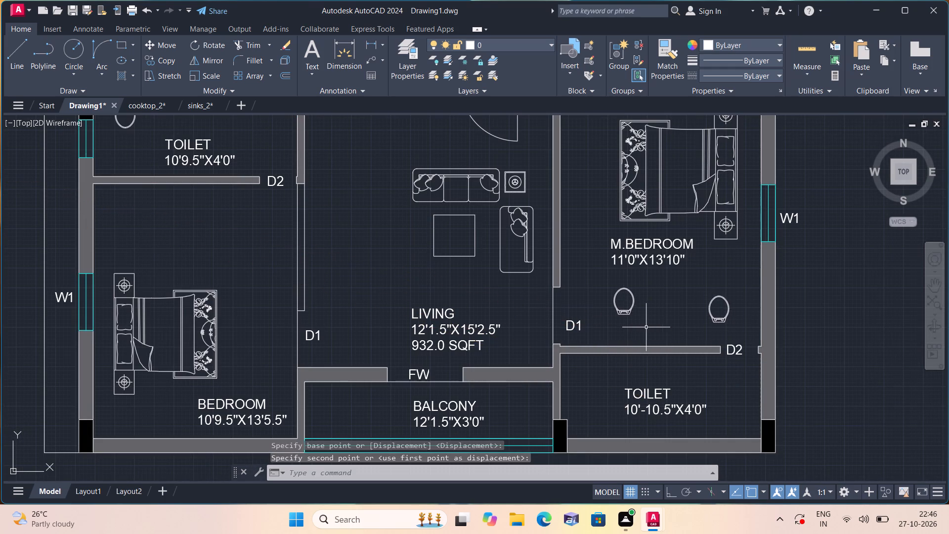
Move the toilet fixture nearer door D1 from the M.BEDROOM into the 10'-10.5"X4'0" TOILET, with its back toward the outer wall.
scroll(643, 303, up, 2)
click(653, 349)
click(507, 229)
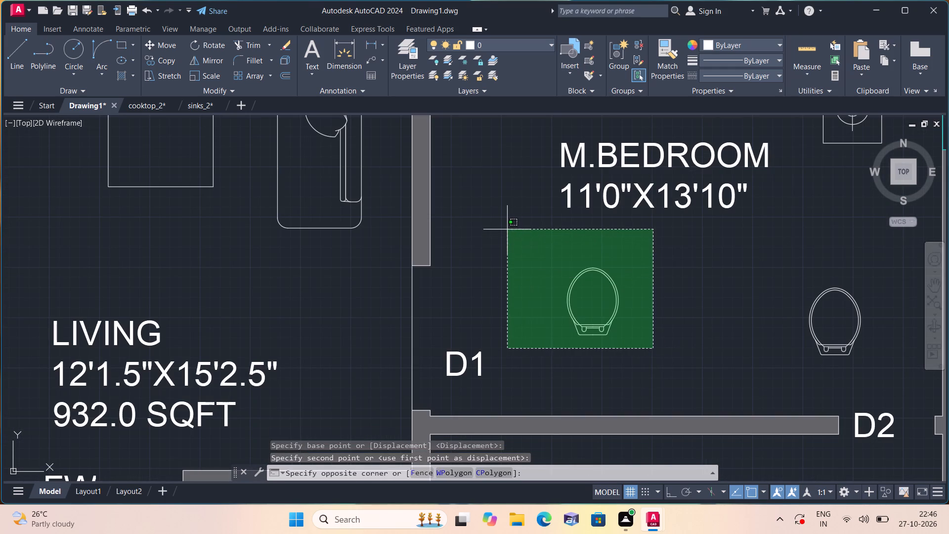
click(167, 42)
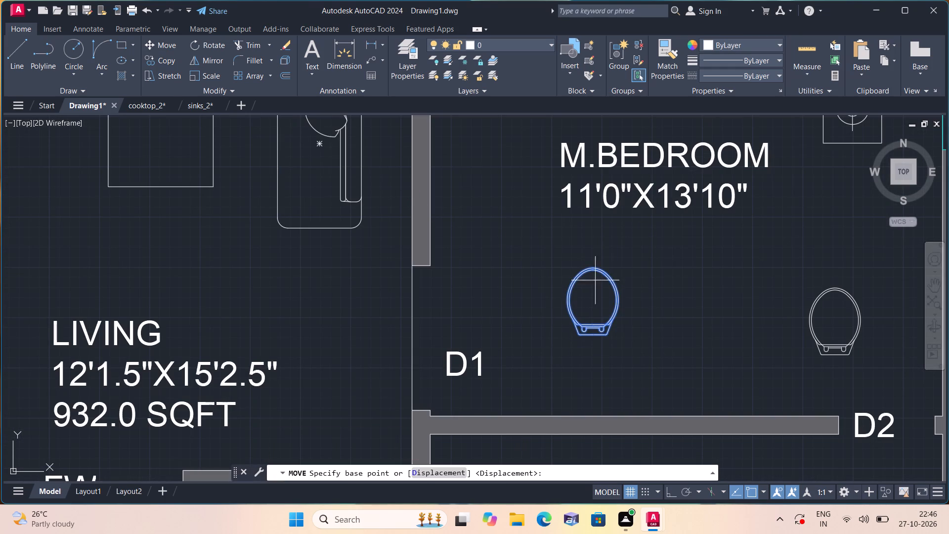
click(613, 295)
middle_drag(635, 345, 630, 259)
scroll(625, 294, down, 2)
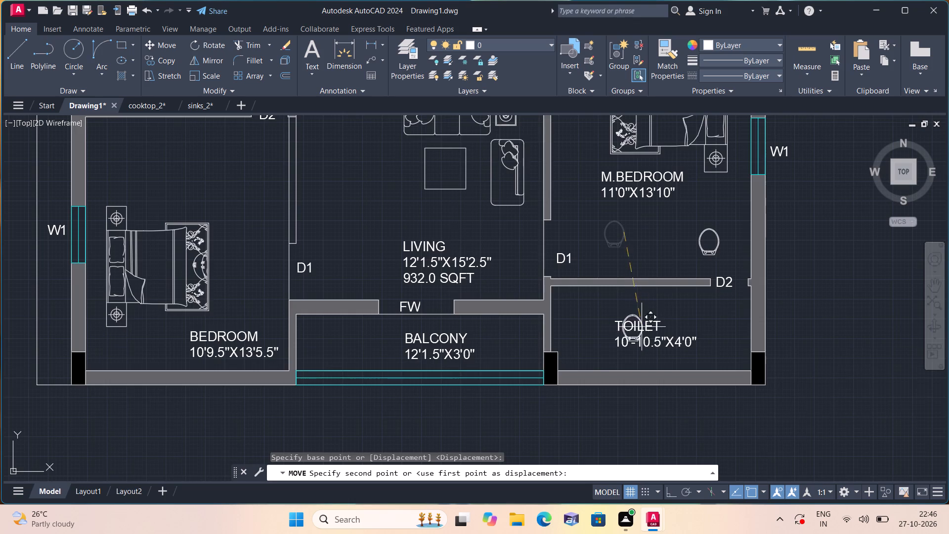
scroll(618, 350, up, 2)
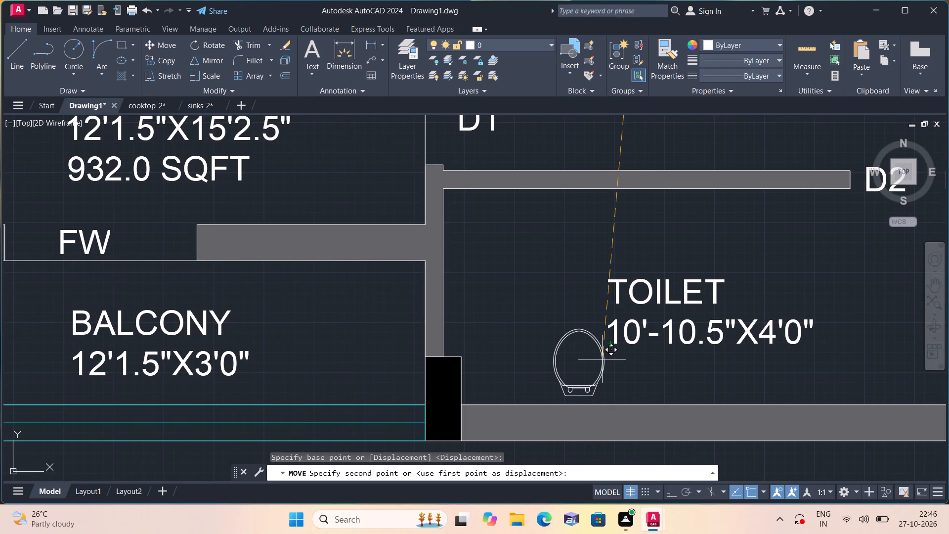
click(602, 359)
Move the remaining M.BEDROOM toilet fixture into the 5'0"X10'0" TOILET, with its back to the wall beside the stairs.
scroll(611, 264, down, 1)
middle_drag(611, 261, 617, 293)
scroll(619, 295, down, 1)
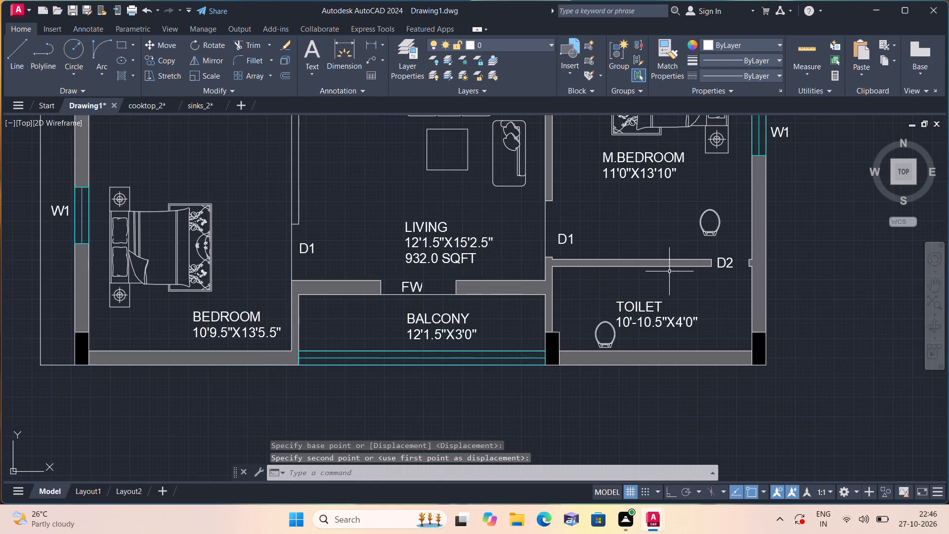
scroll(719, 256, up, 1)
drag(724, 252, 720, 235)
click(660, 172)
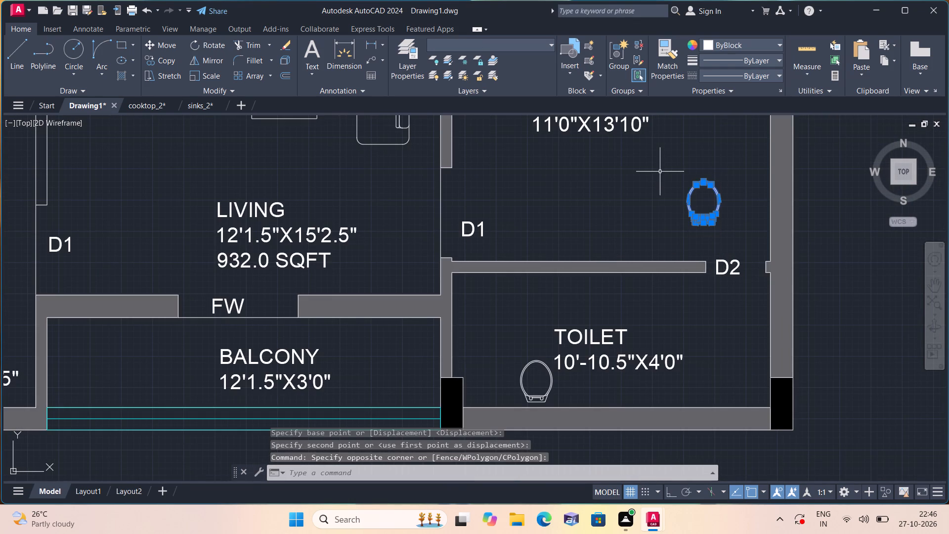
click(164, 46)
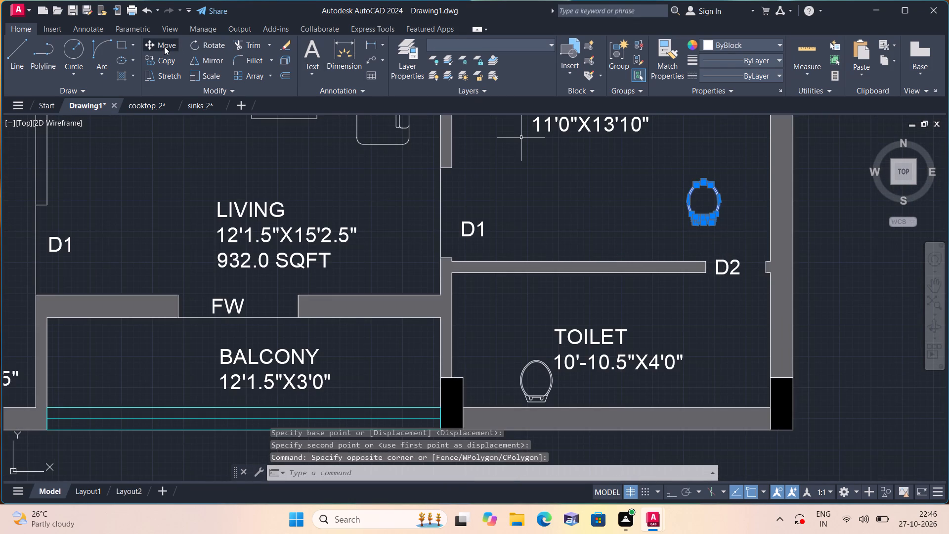
click(609, 236)
middle_drag(555, 222, 611, 344)
scroll(555, 222, down, 1)
scroll(610, 318, down, 1)
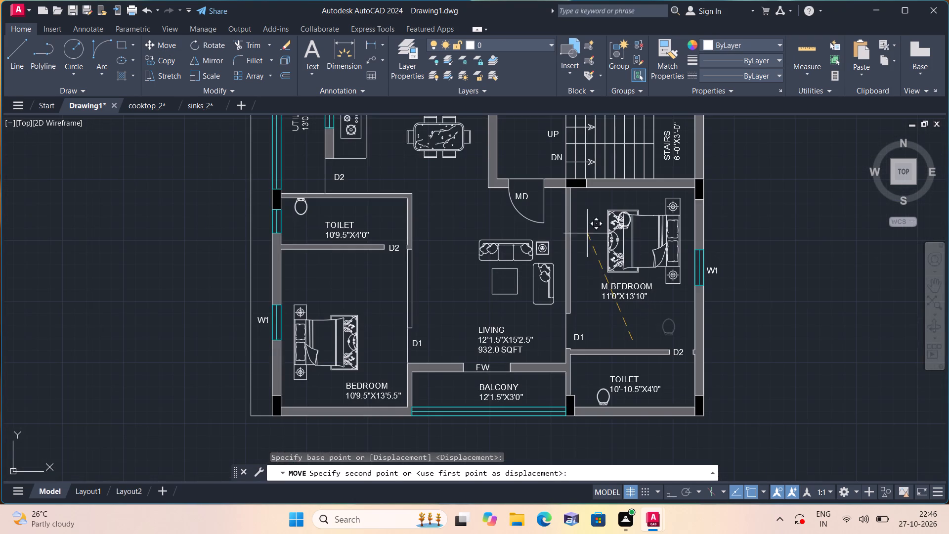
middle_drag(572, 216, 620, 347)
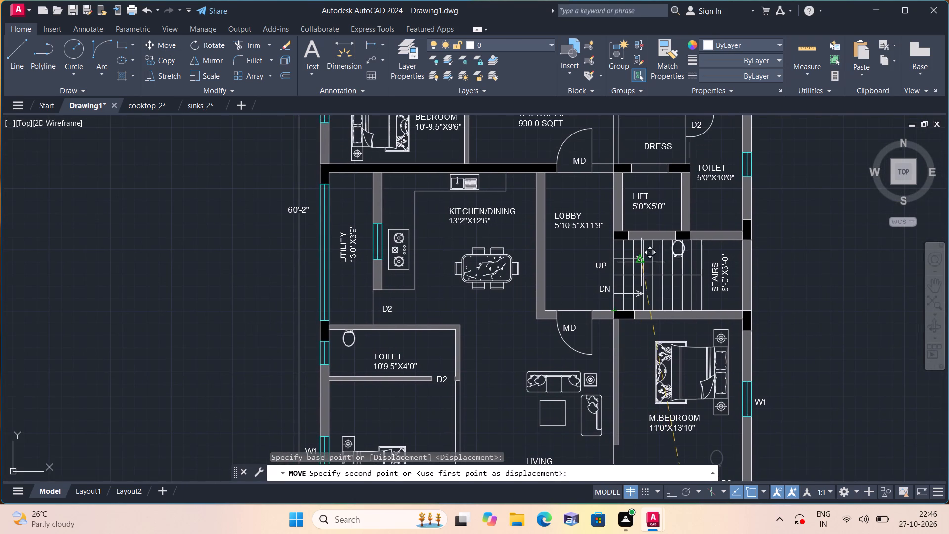
middle_drag(657, 198, 667, 239)
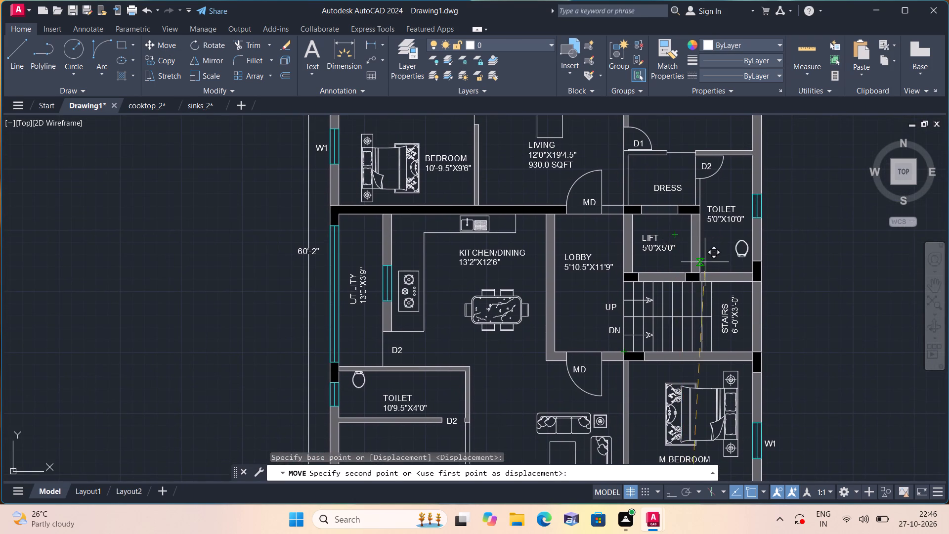
scroll(689, 270, up, 1)
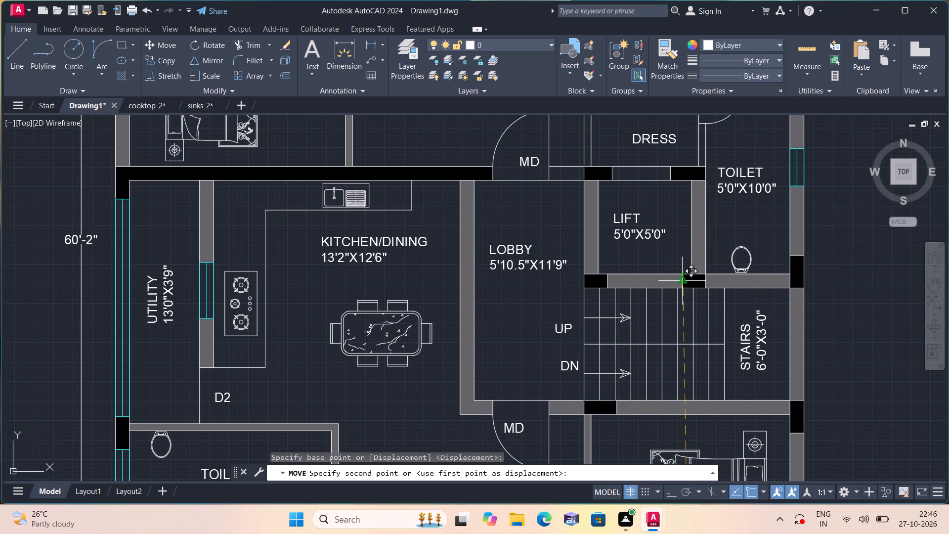
click(682, 279)
Copy the single-bowl sink in the bottom row of the sinks_2 drawing and paste it beside the floor plan in Drawing1.
scroll(654, 277, down, 3)
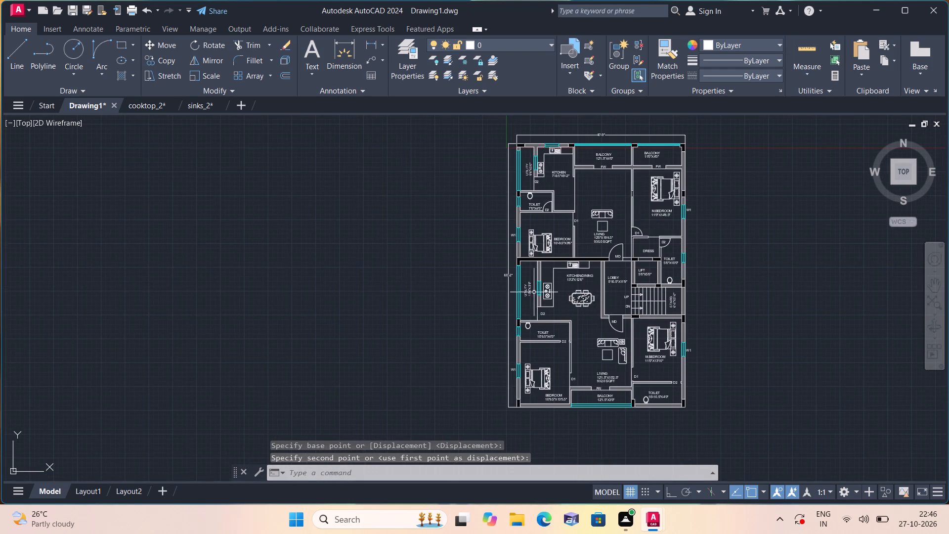
scroll(495, 307, down, 1)
middle_drag(480, 299, 534, 318)
scroll(480, 299, down, 1)
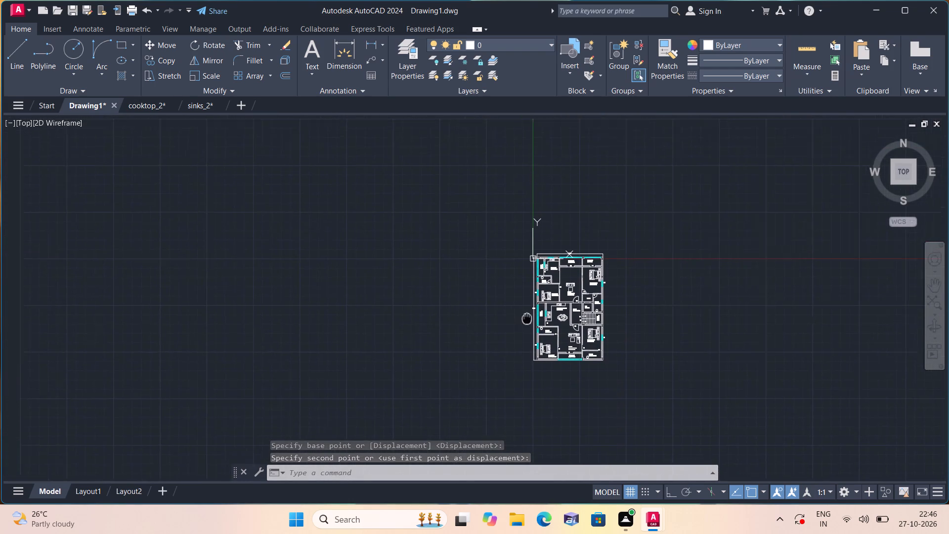
middle_drag(534, 318, 540, 320)
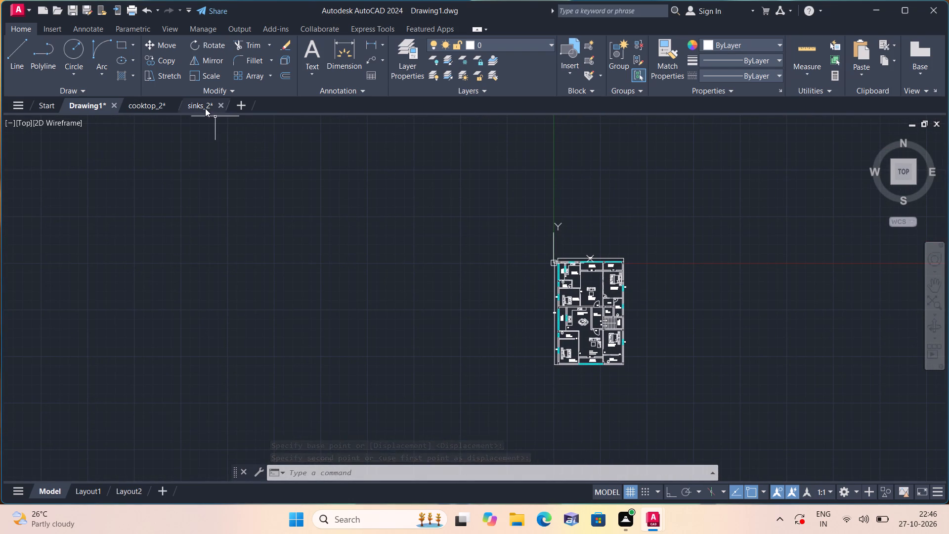
click(196, 106)
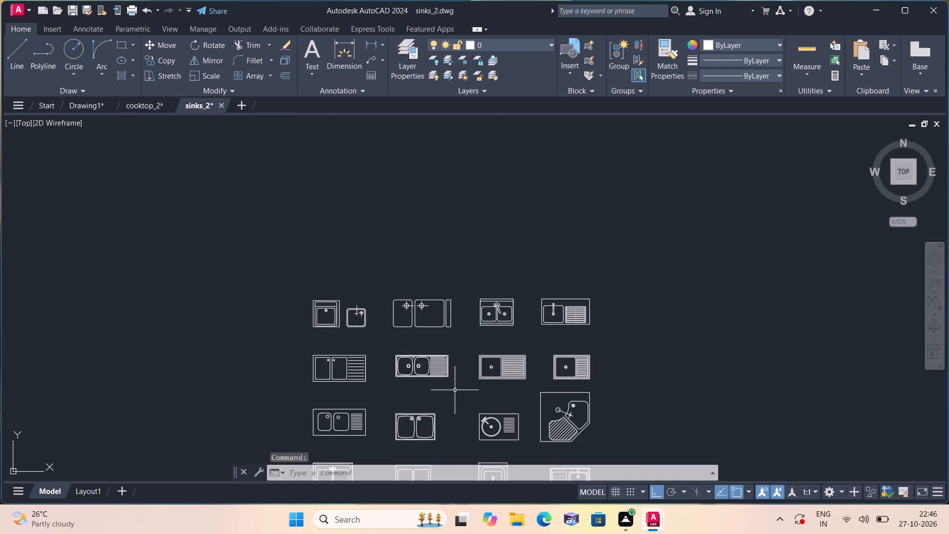
middle_drag(425, 363, 419, 256)
click(498, 373)
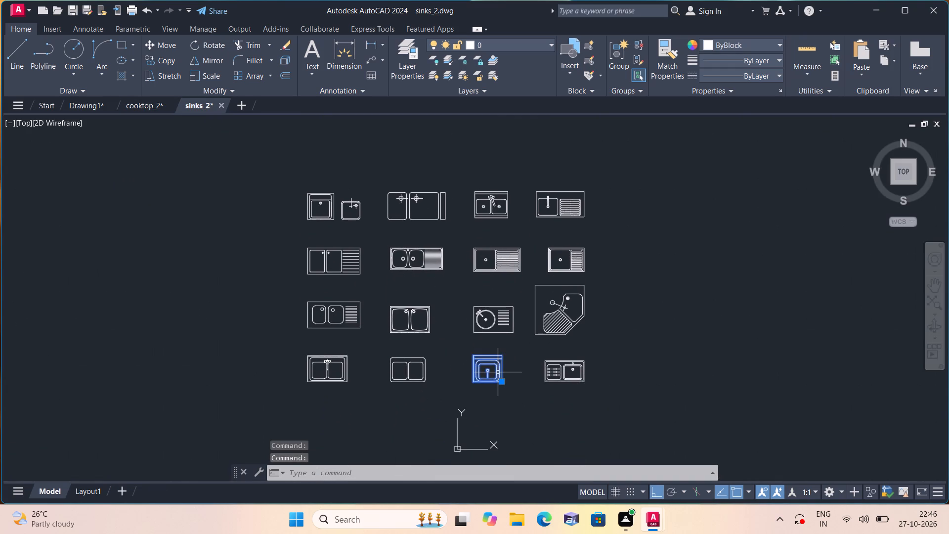
key(ctrl+c)
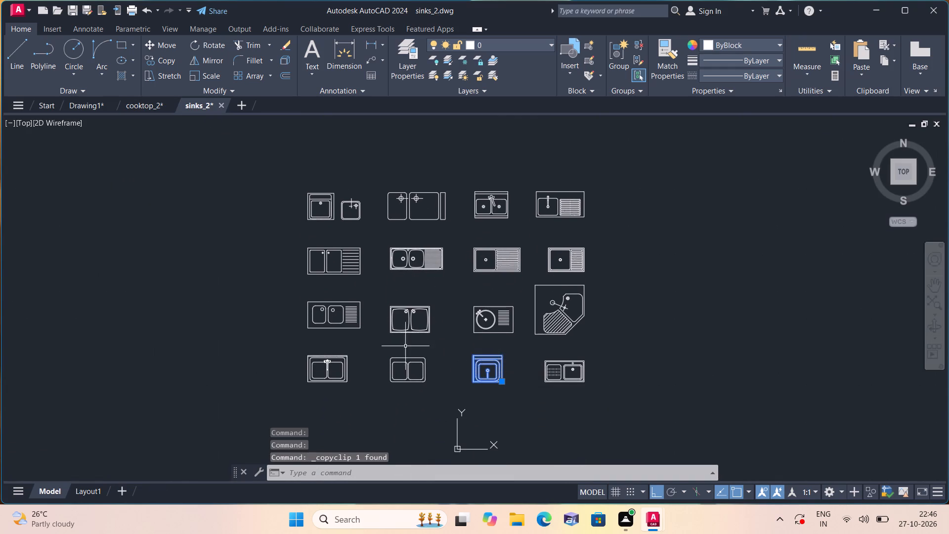
click(77, 104)
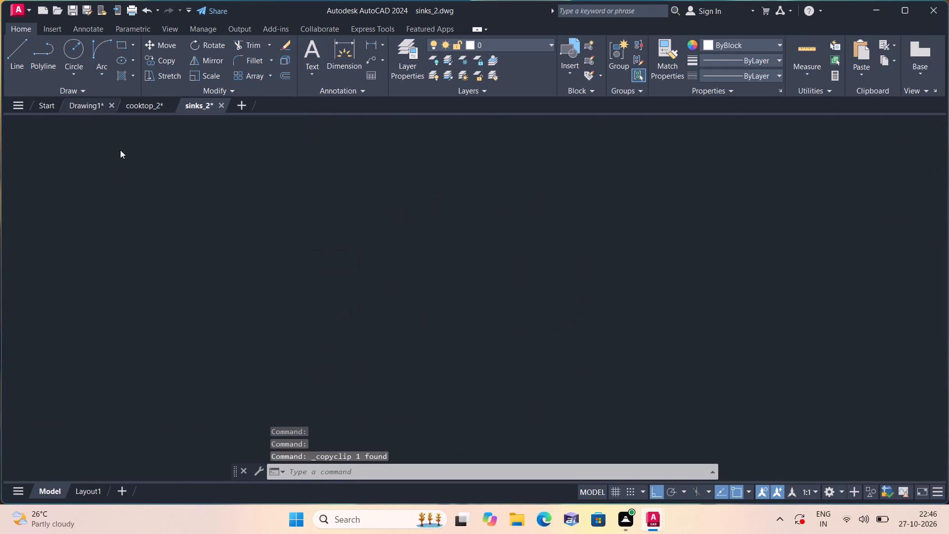
key(ctrl+v)
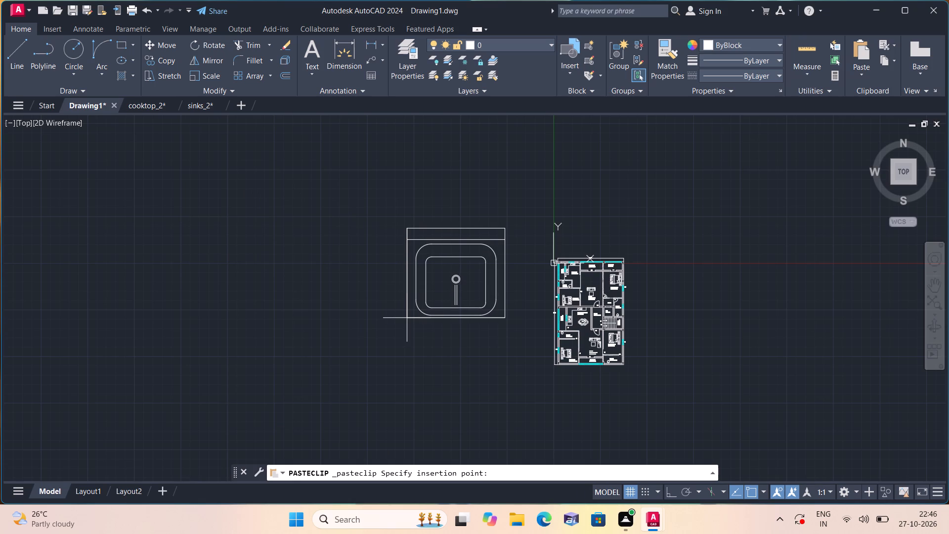
click(374, 328)
Scale the pasted sink down freehand to a small fraction of its size, outside the floor plan.
click(210, 72)
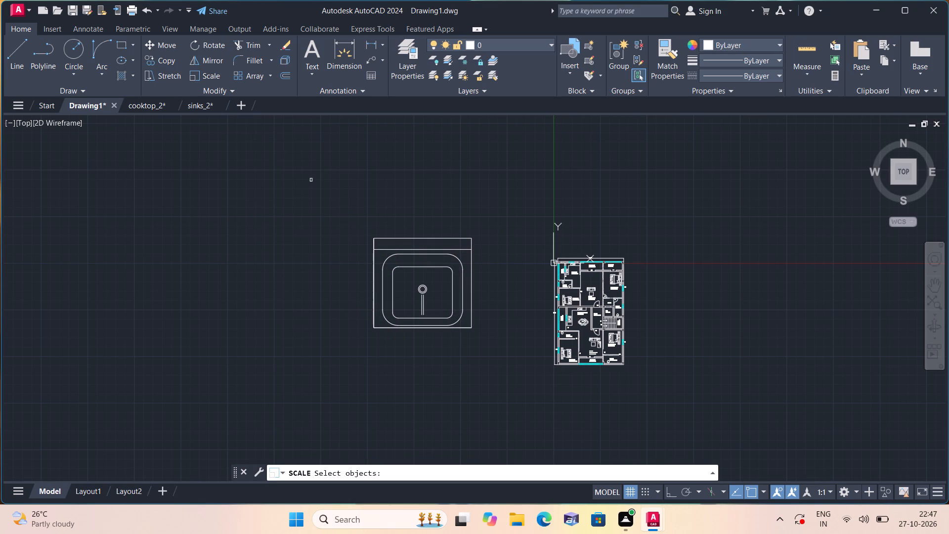
click(407, 269)
click(402, 258)
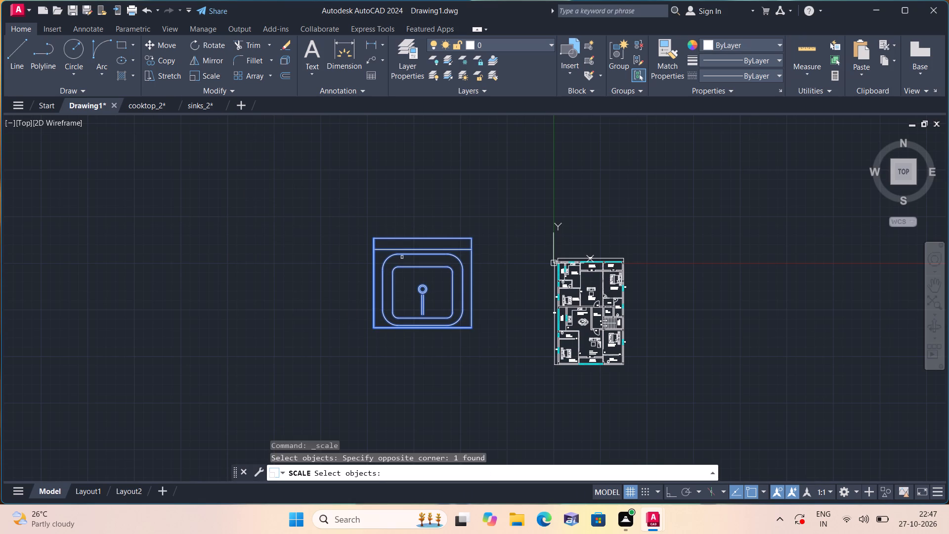
key(space)
click(431, 309)
click(438, 303)
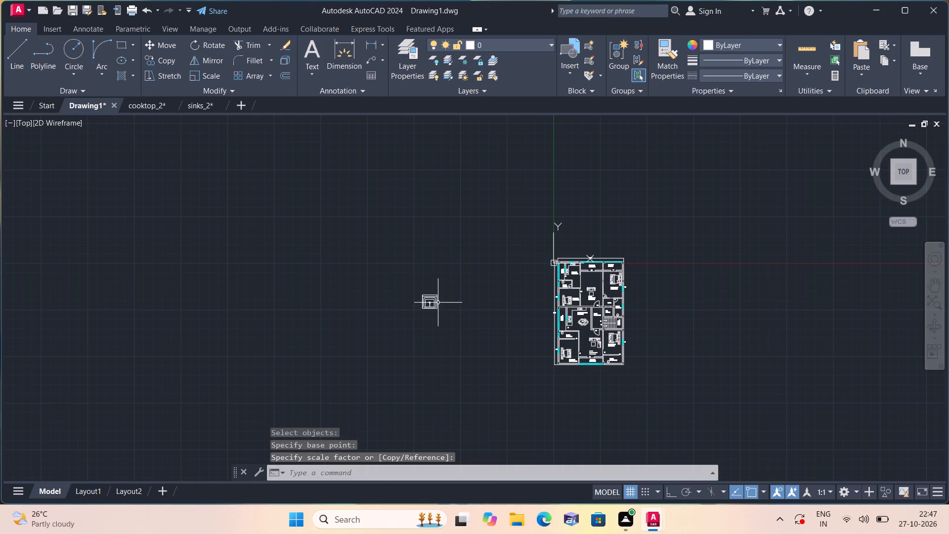
Move the reduced sink onto the 10'9.5"X4'0" TOILET using its insertion grip.
click(436, 303)
click(438, 308)
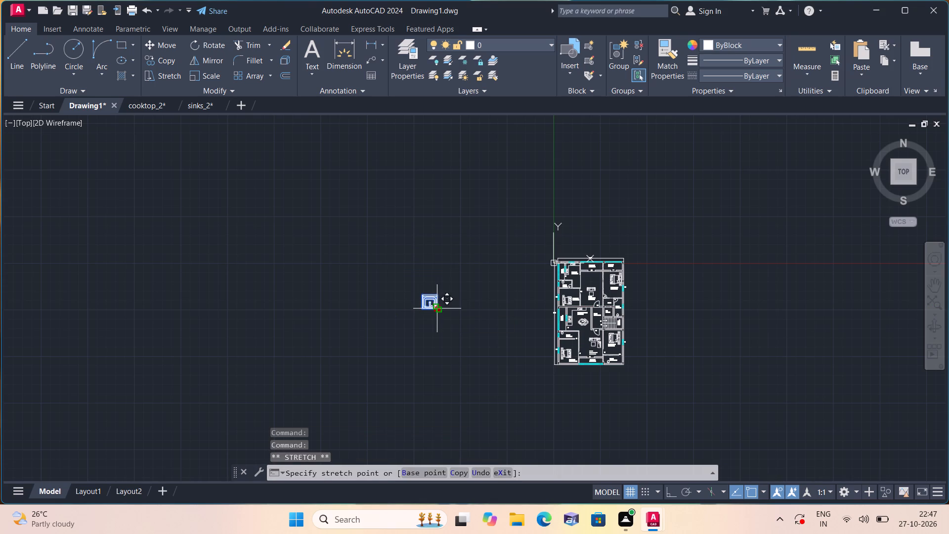
scroll(446, 307, down, 2)
scroll(518, 320, up, 2)
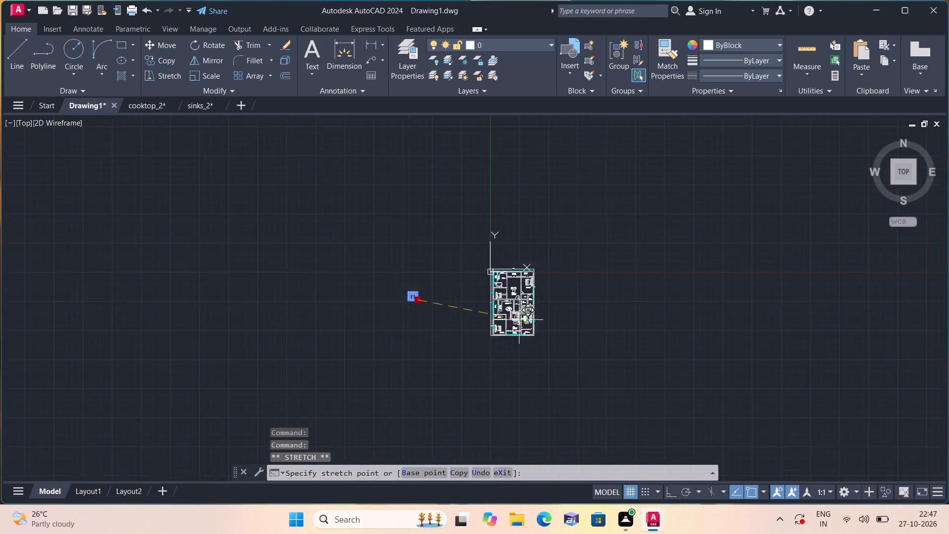
scroll(513, 303, up, 2)
scroll(451, 311, up, 2)
middle_drag(451, 311, 467, 263)
scroll(521, 380, up, 2)
click(529, 382)
Scale the sink down freehand so it fits inside the 10'9.5"X4'0" TOILET.
click(202, 73)
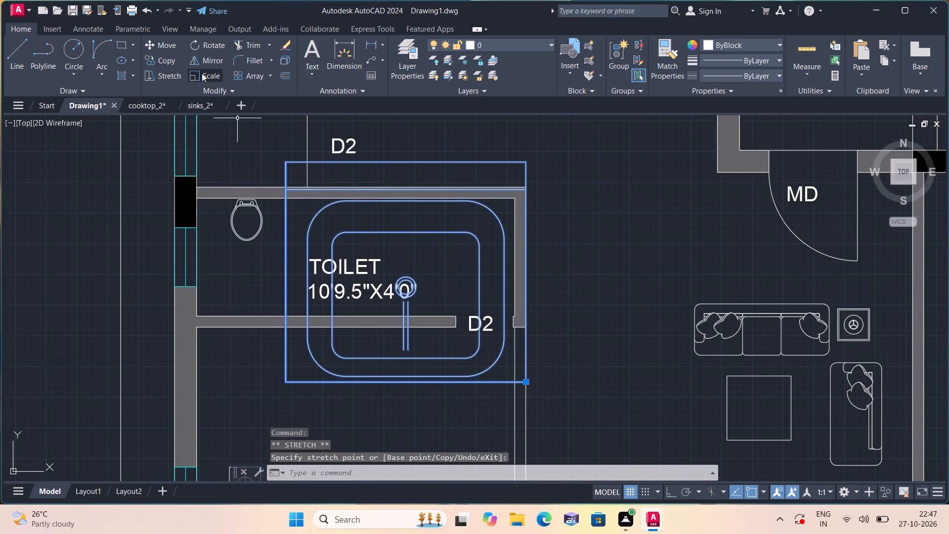
click(420, 240)
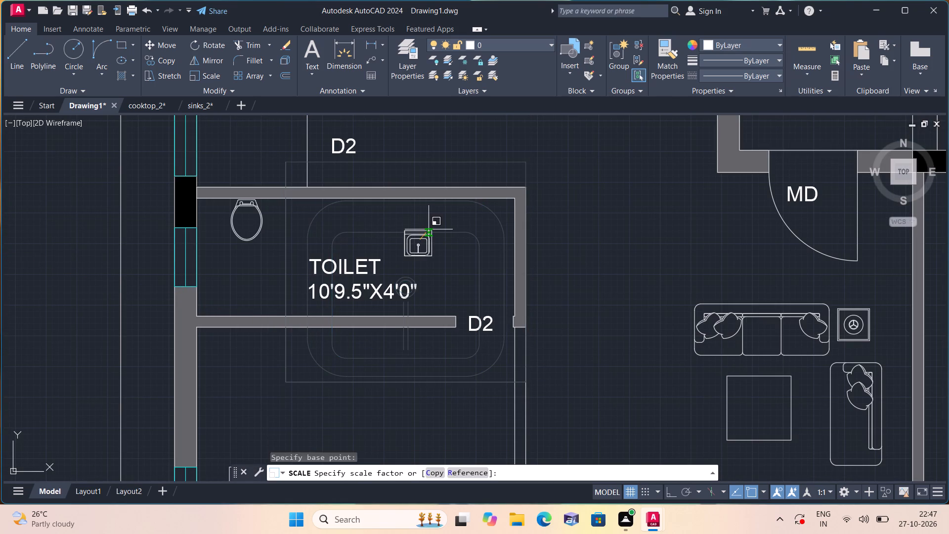
click(430, 228)
Move the sink to the upper corner of the 10'9.5"X4'0" TOILET, on the D2 door side opposite the toilet fixture.
scroll(430, 237, up, 2)
click(430, 237)
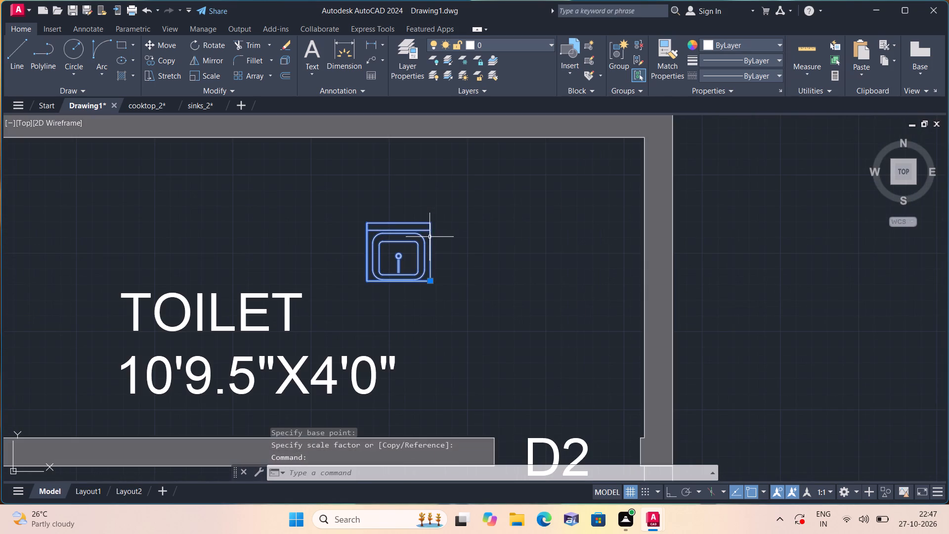
click(431, 281)
middle_drag(535, 238, 584, 234)
scroll(536, 238, down, 1)
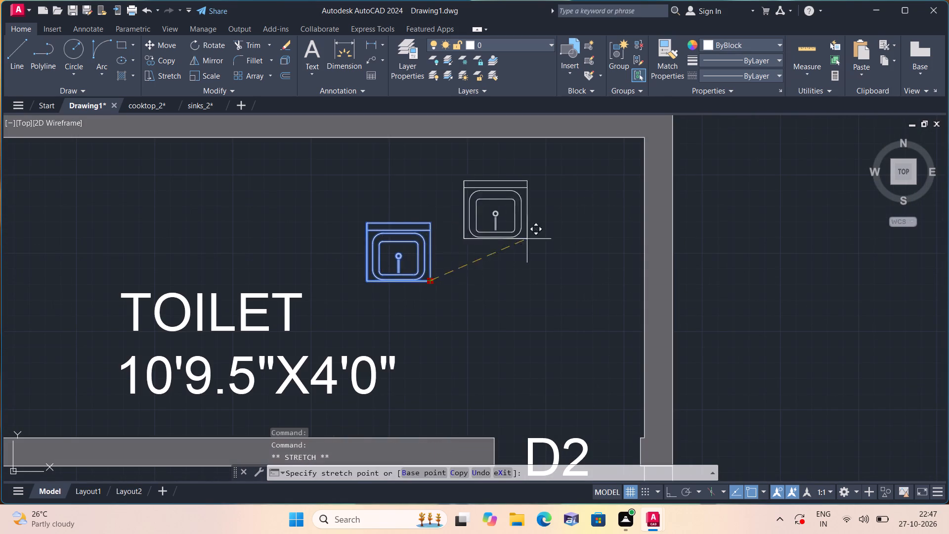
middle_drag(584, 234, 678, 231)
click(715, 219)
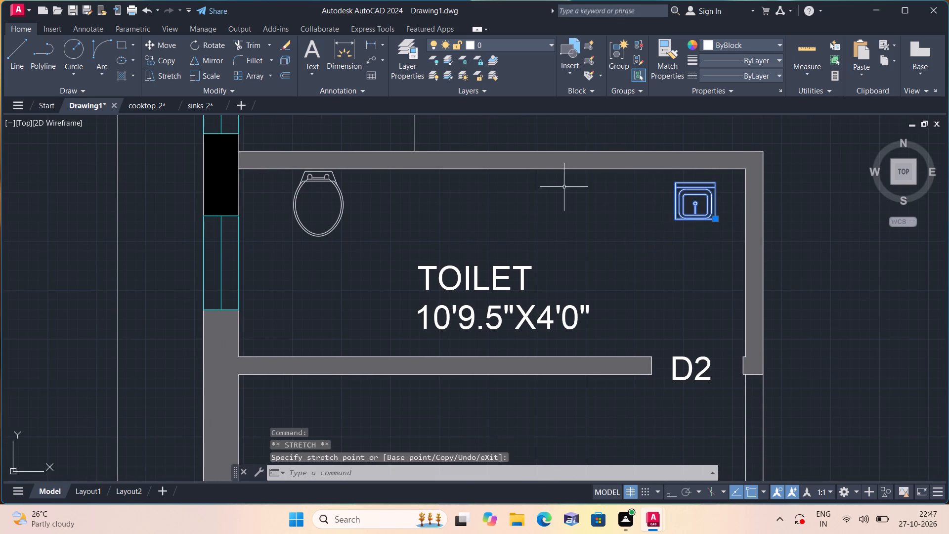
Scale the sink up slightly in the corner of the 10'9.5"X4'0" TOILET.
click(211, 73)
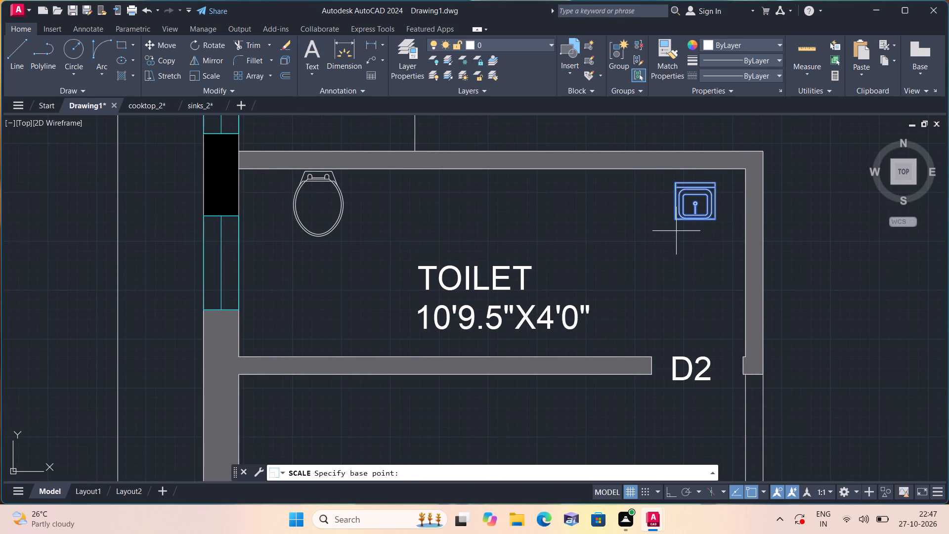
click(682, 207)
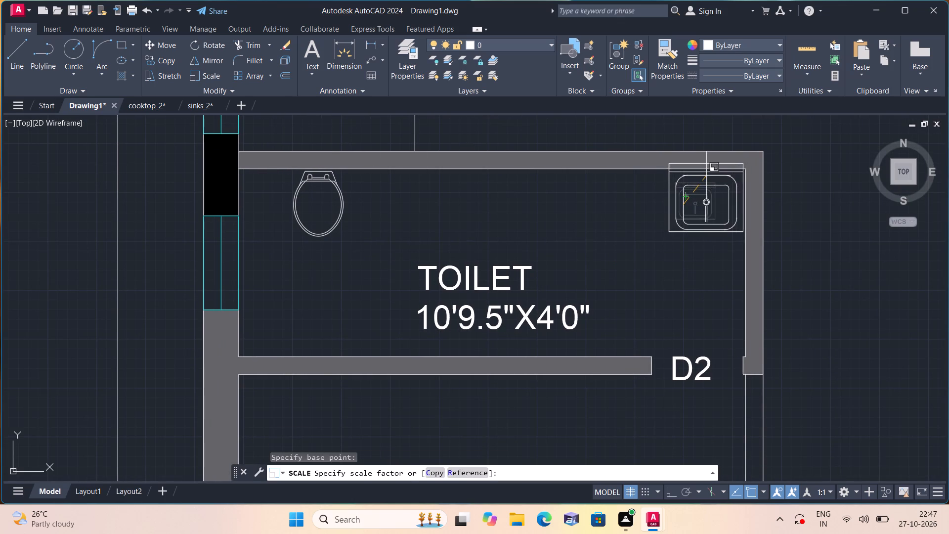
click(705, 185)
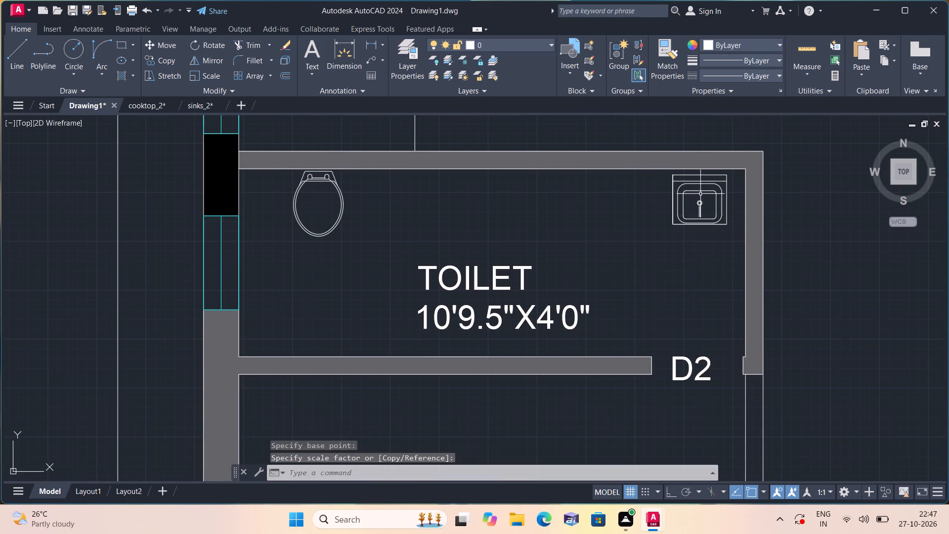
Copy the sink from the 10'9.5"X4'0" TOILET into the 7'0"X4'0" TOILET, in the corner above door D2.
click(690, 181)
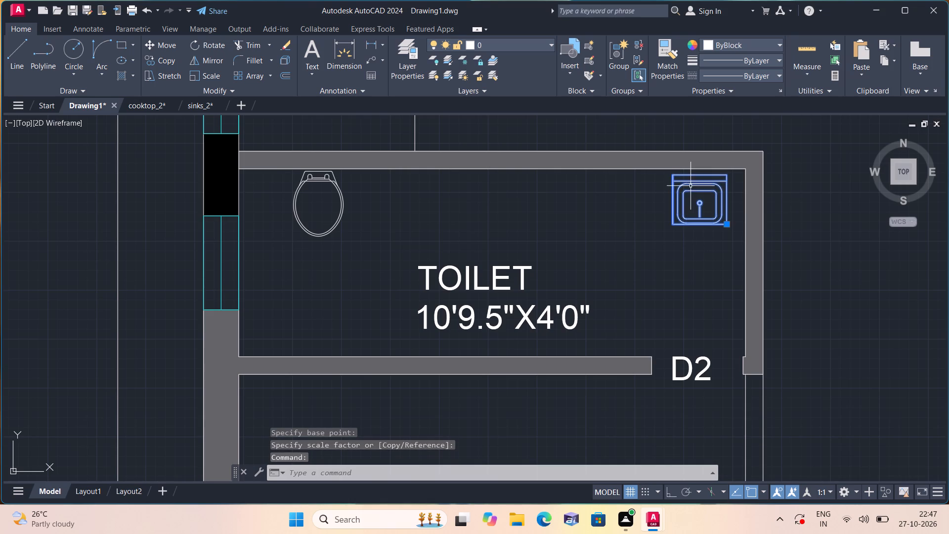
click(163, 58)
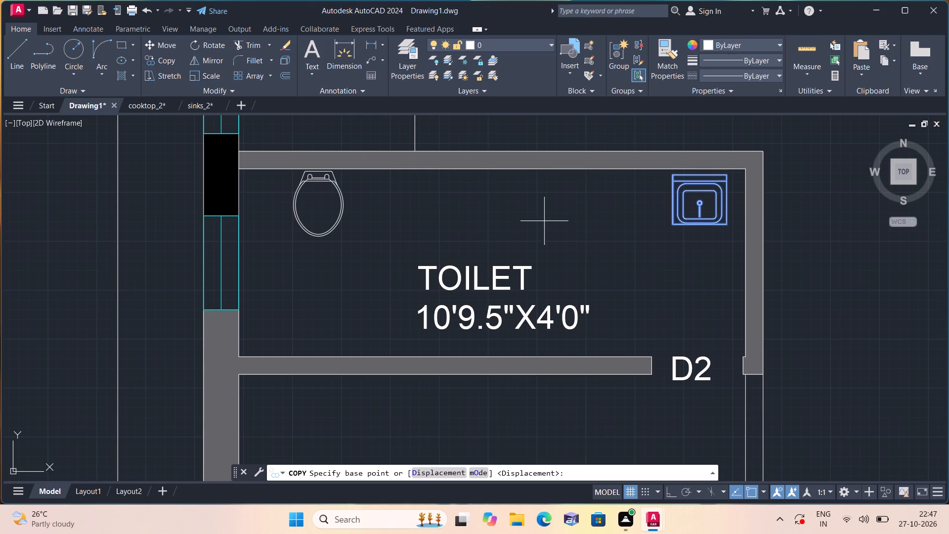
click(721, 207)
scroll(722, 234, down, 1)
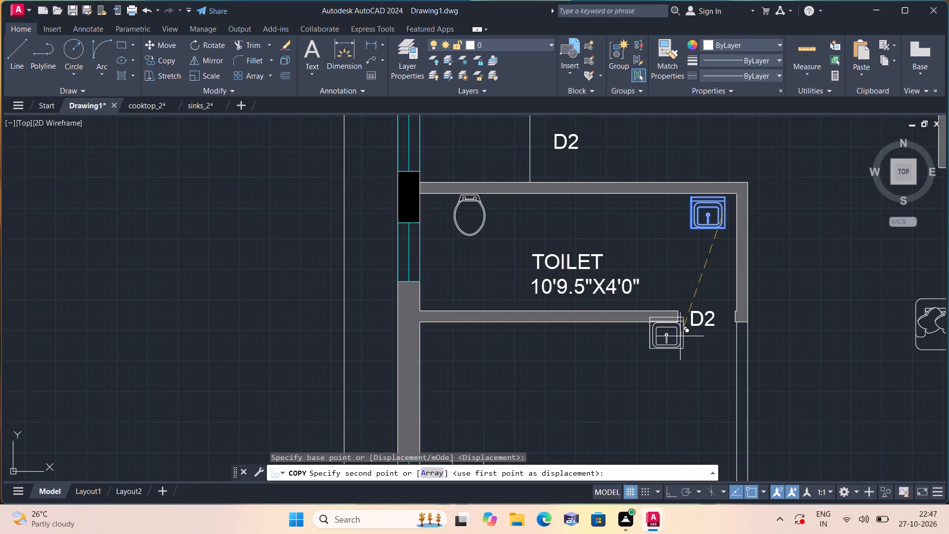
scroll(677, 334, down, 1)
middle_drag(676, 333, 678, 252)
scroll(673, 213, down, 1)
middle_drag(633, 191, 627, 415)
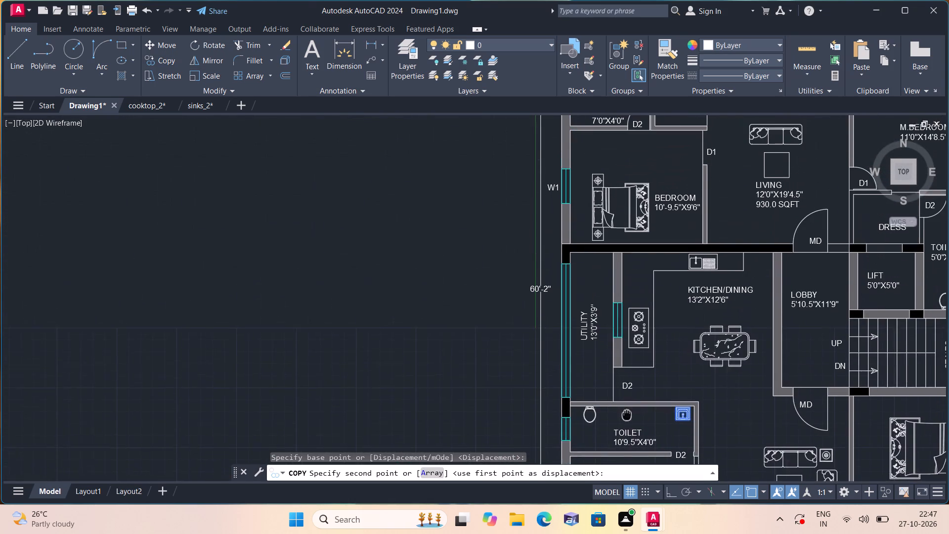
middle_drag(645, 134, 637, 311)
scroll(637, 274, up, 3)
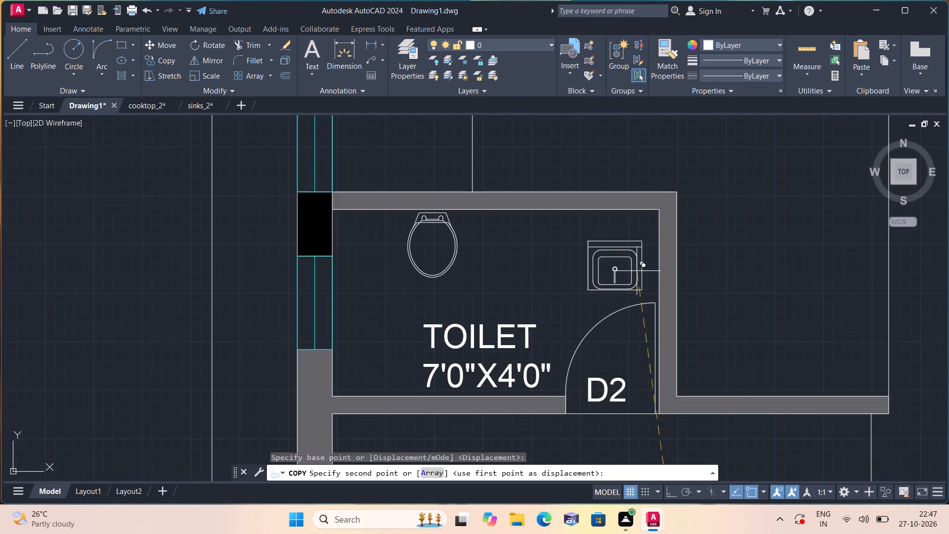
click(647, 246)
Place two more sink copies, one in open space beside the floor plan and one in the 5'0"X10'0" TOILET.
middle_drag(674, 267, 558, 254)
scroll(586, 259, down, 1)
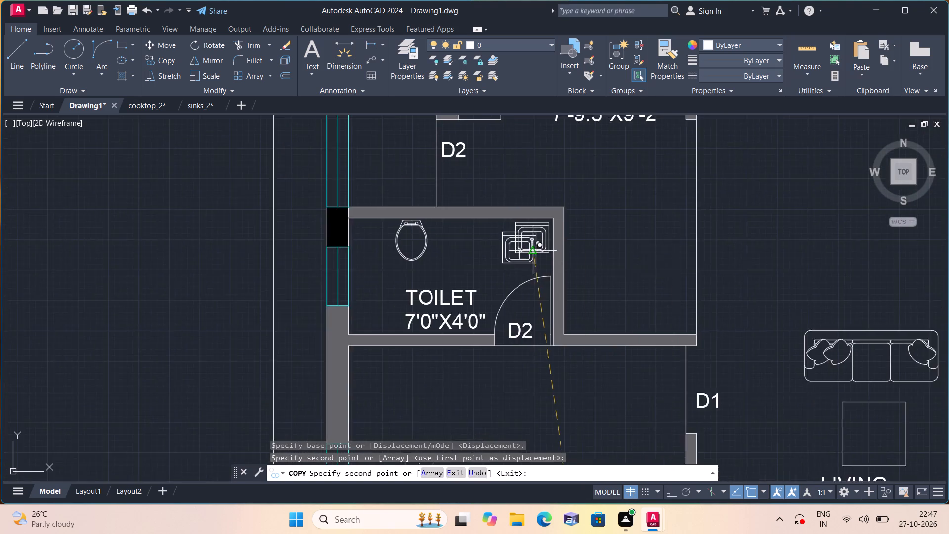
scroll(530, 251, down, 1)
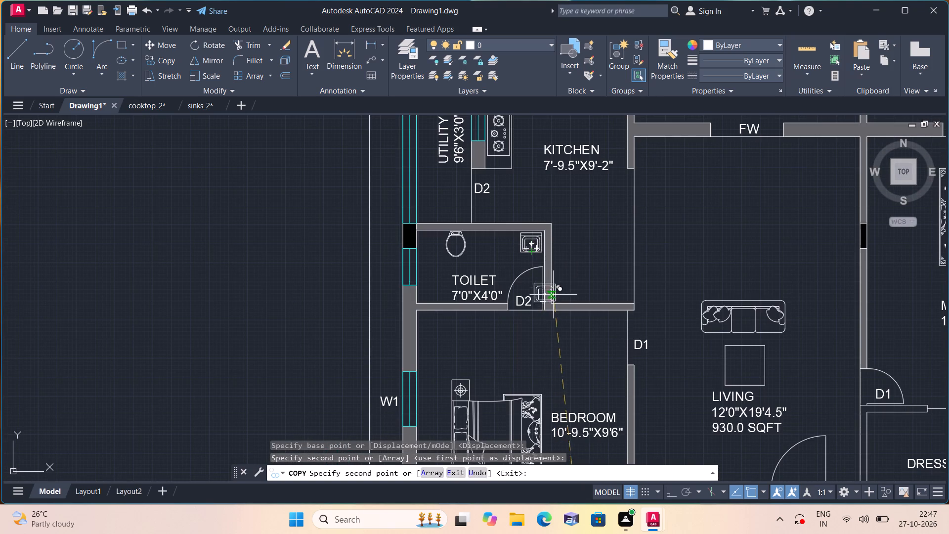
middle_drag(599, 383, 548, 292)
scroll(551, 298, down, 3)
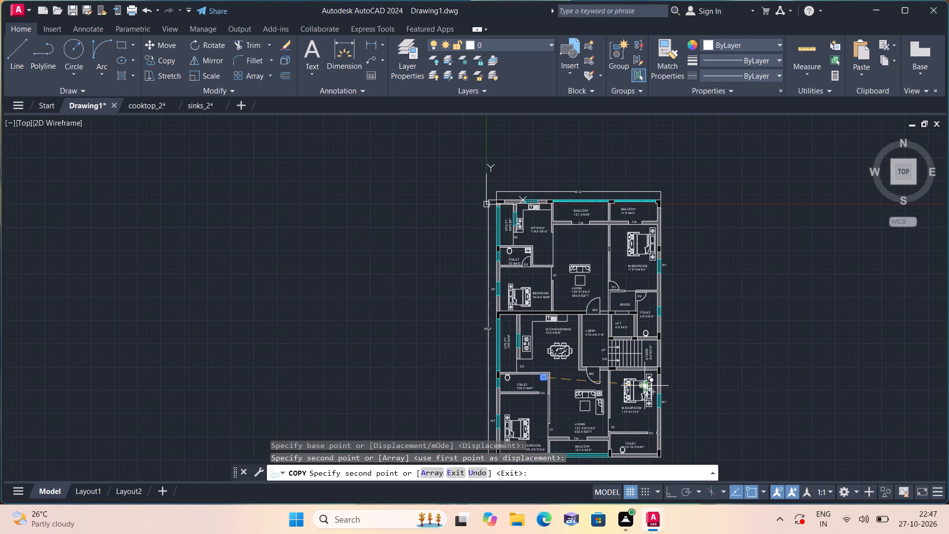
click(716, 362)
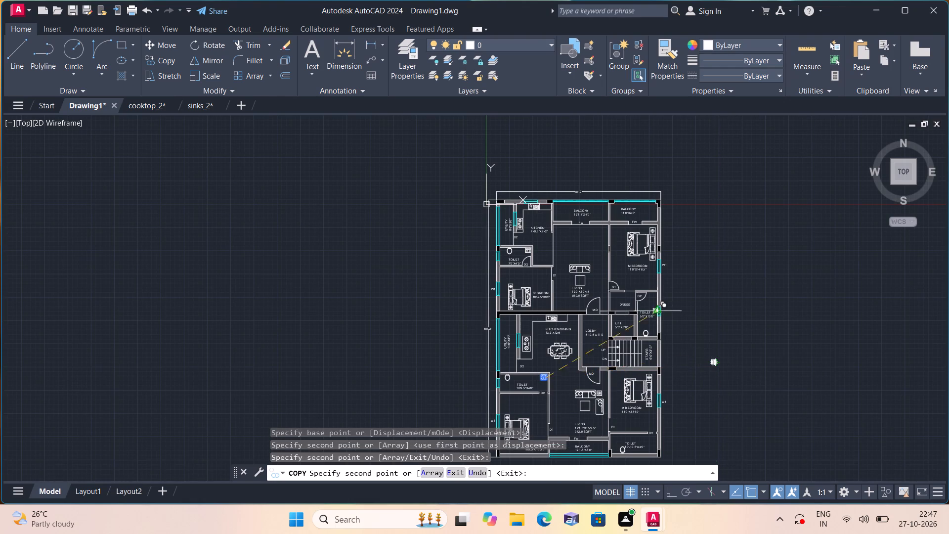
scroll(630, 283, up, 2)
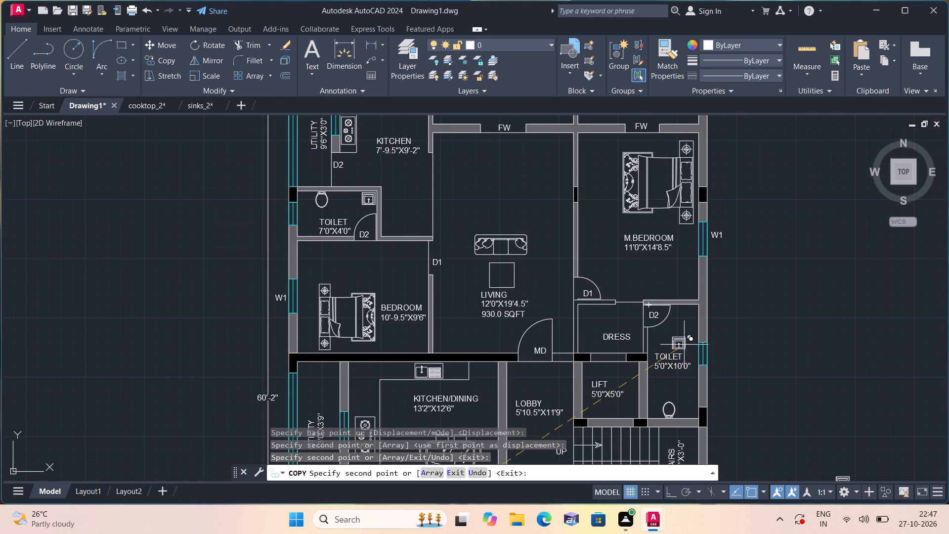
click(684, 335)
key(Escape)
With ortho on, rotate the sink in the 5'0"X10'0" TOILET by 270°.
scroll(684, 335, up, 2)
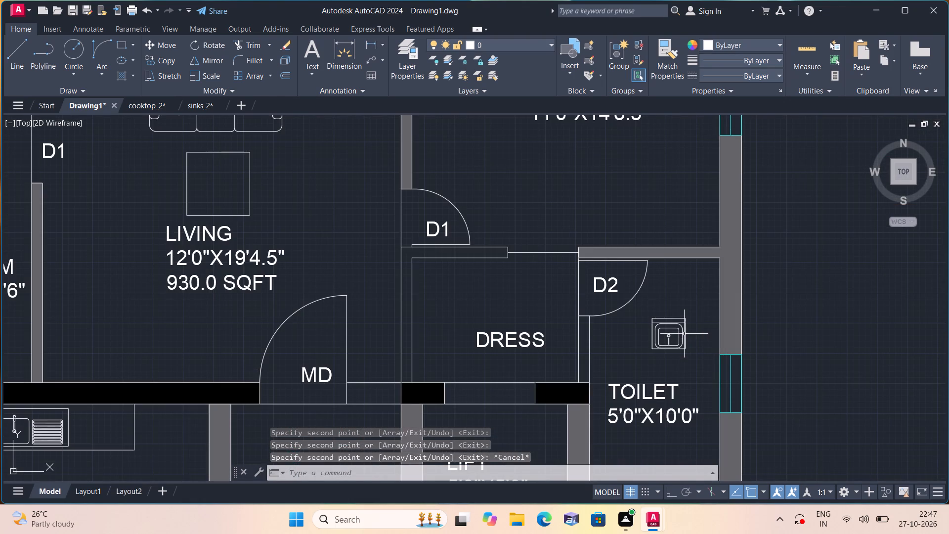
click(681, 322)
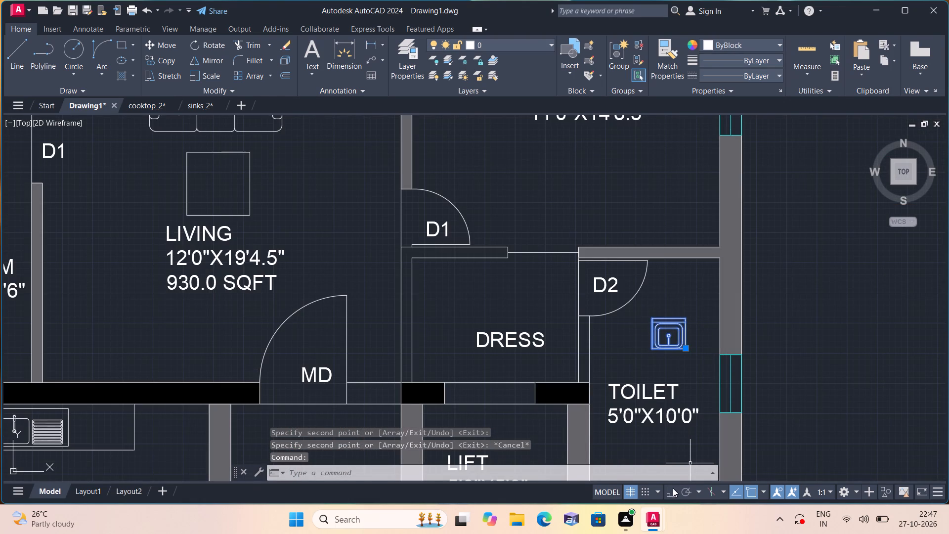
click(673, 488)
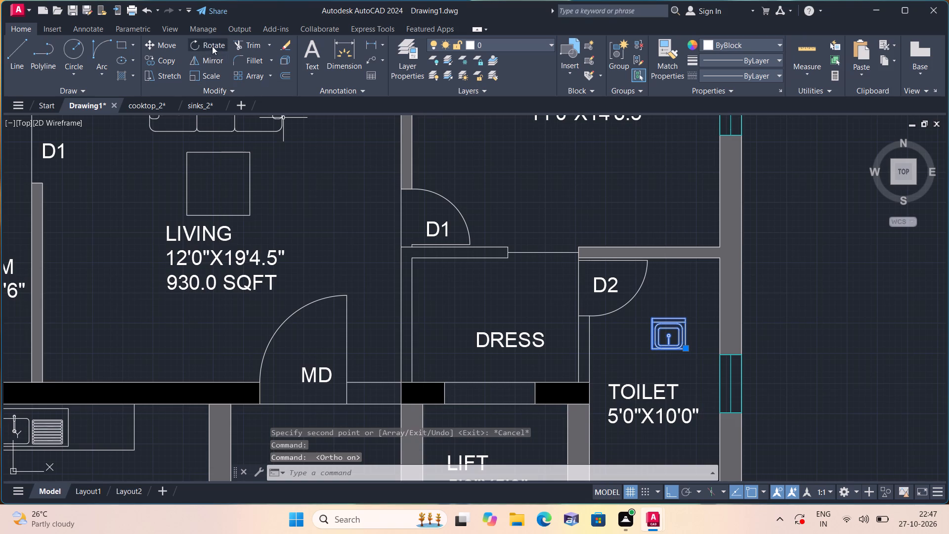
click(211, 41)
click(676, 326)
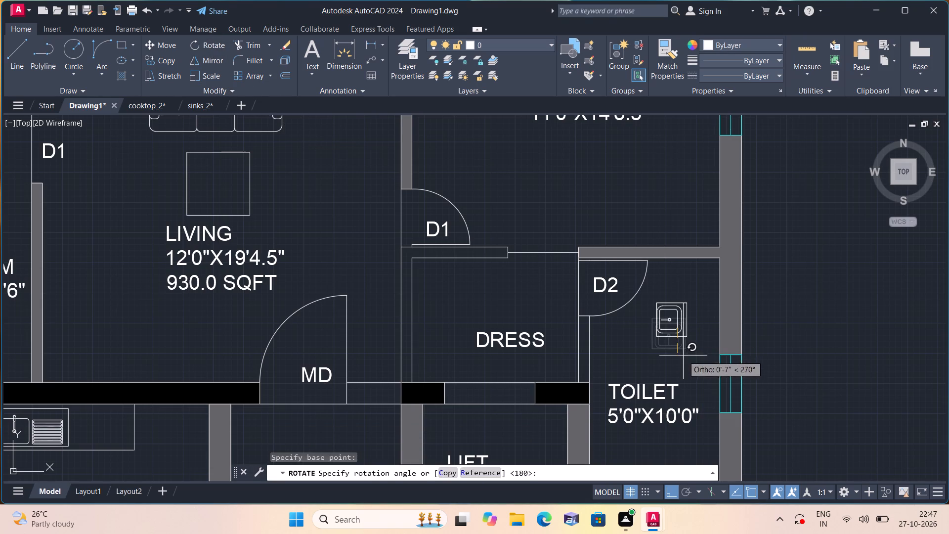
click(684, 371)
Rotate the spare sink beside the floor plan by 180°.
scroll(690, 375, down, 3)
middle_drag(688, 374, 602, 283)
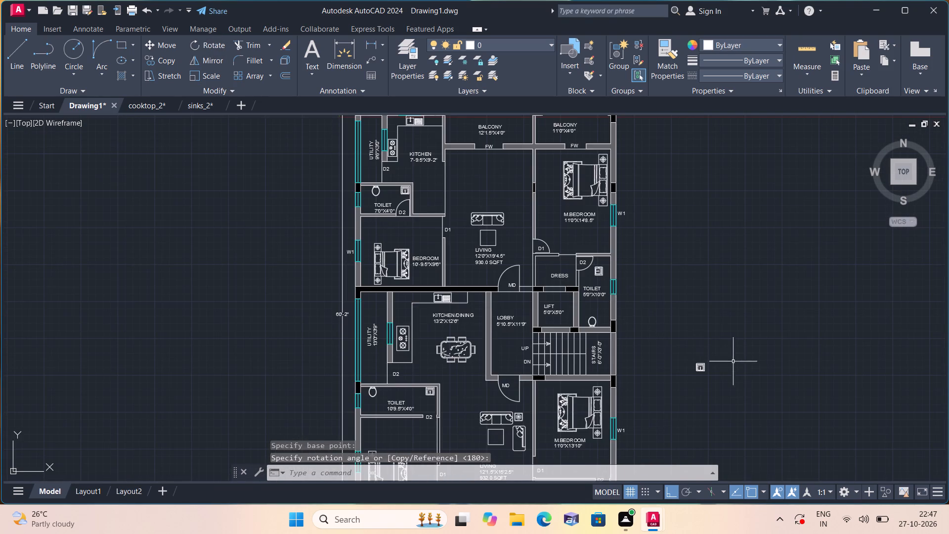
scroll(727, 373, up, 2)
scroll(682, 372, up, 2)
click(613, 345)
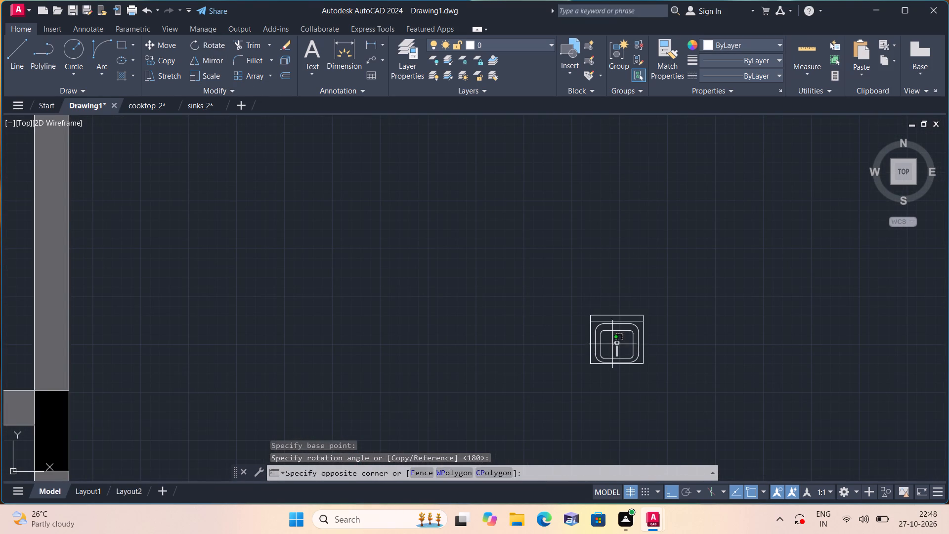
click(585, 308)
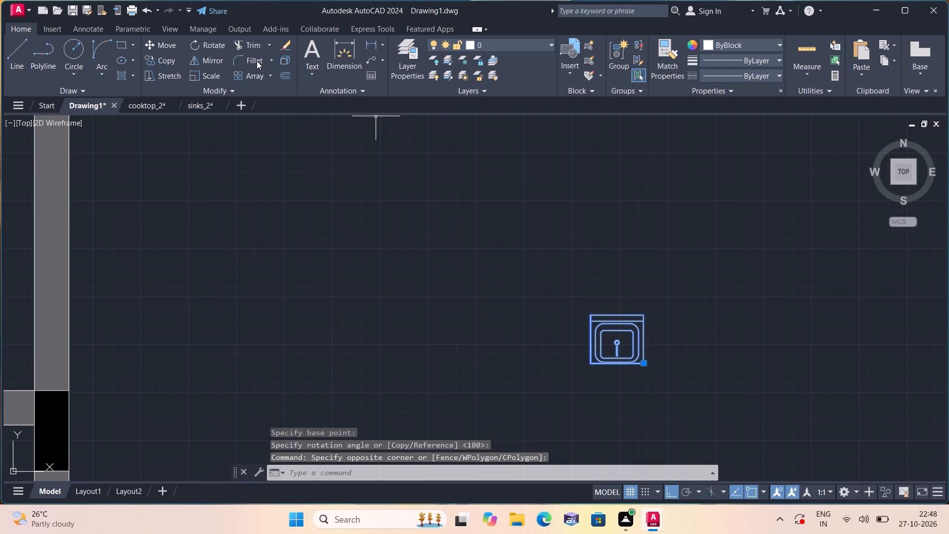
click(212, 44)
drag(610, 344, 610, 343)
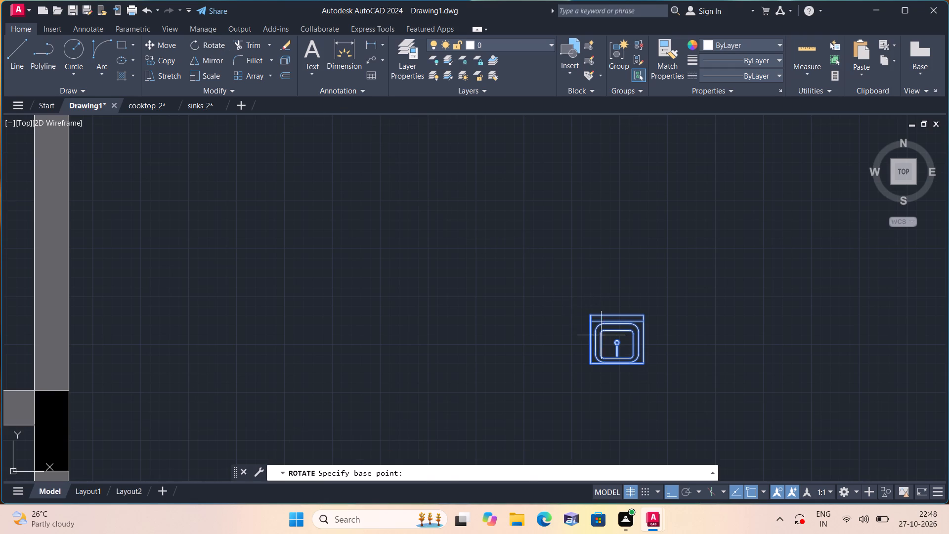
drag(610, 343, 609, 331)
click(451, 319)
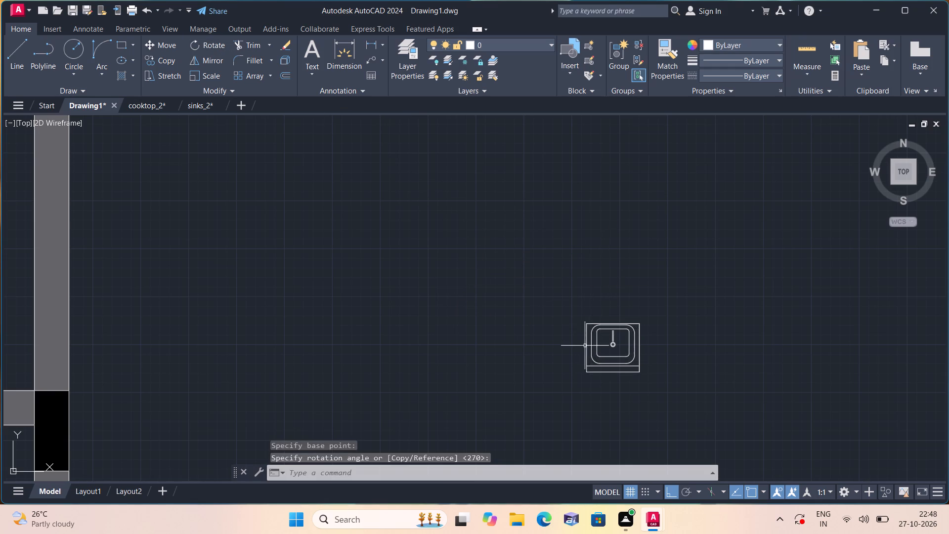
With ortho off, move the spare sink by its insertion grip to the lower corner of the 10'-10.5"X4'0" TOILET, opposite the toilet fixture.
click(595, 363)
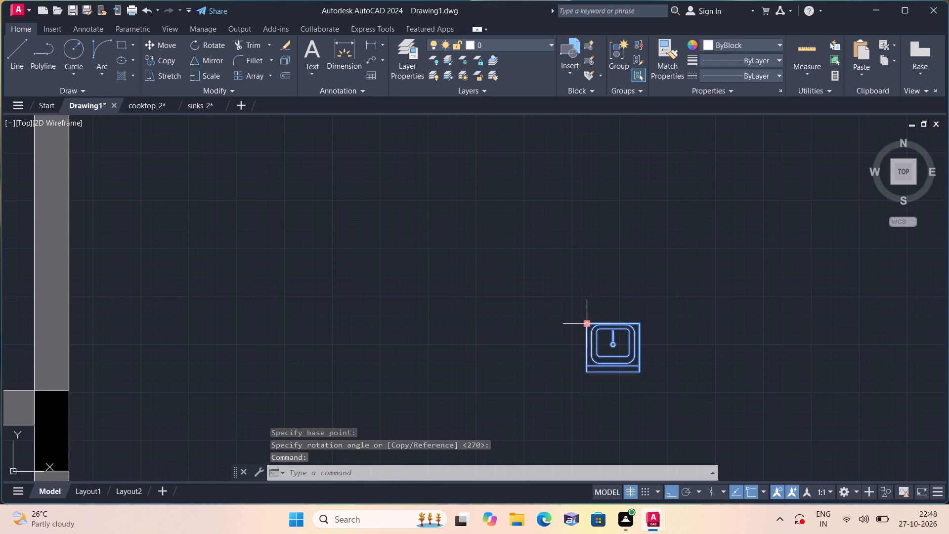
key(F8)
click(585, 321)
middle_drag(553, 326, 581, 215)
scroll(551, 324, down, 3)
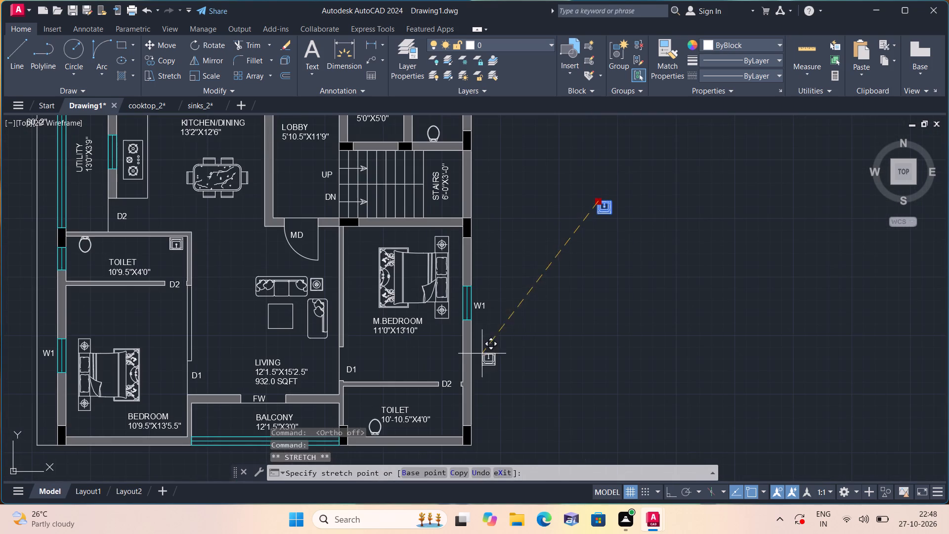
scroll(454, 414, up, 2)
click(429, 419)
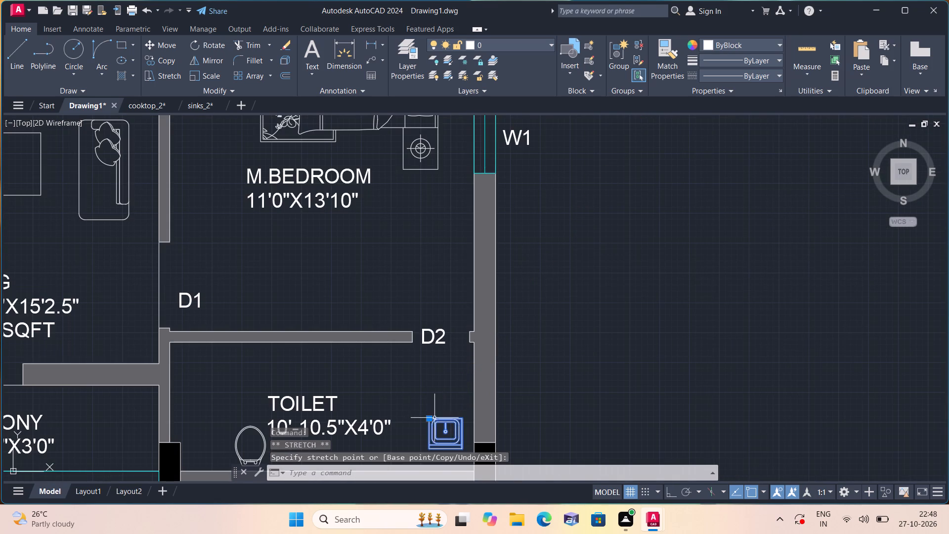
key(Escape)
Open the recent drawing dining_sets.dwg.
scroll(512, 343, down, 1)
scroll(431, 327, down, 1)
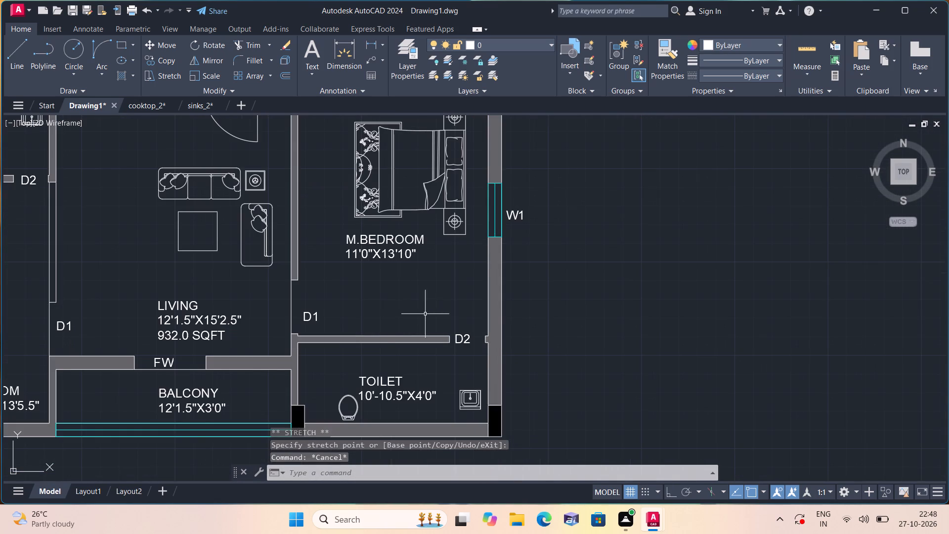
middle_drag(345, 299, 582, 372)
scroll(345, 299, down, 1)
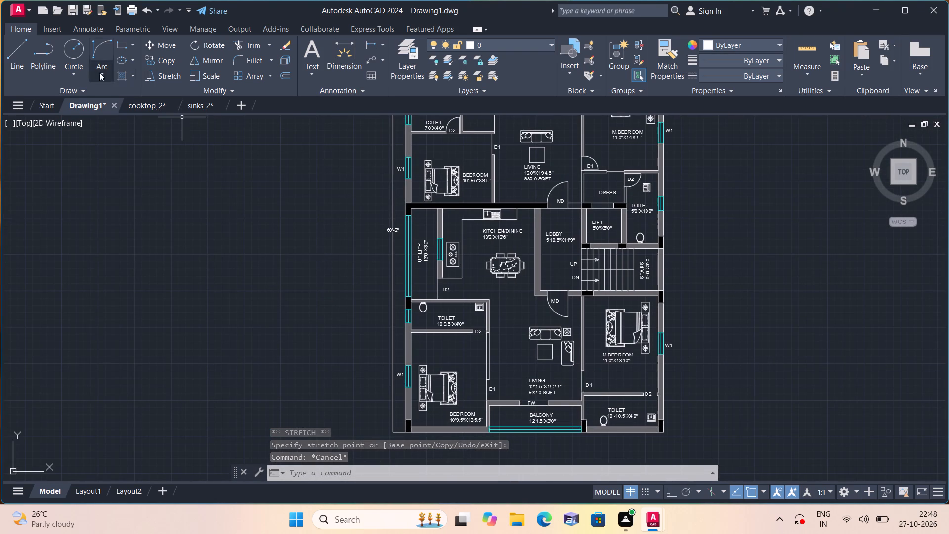
click(24, 14)
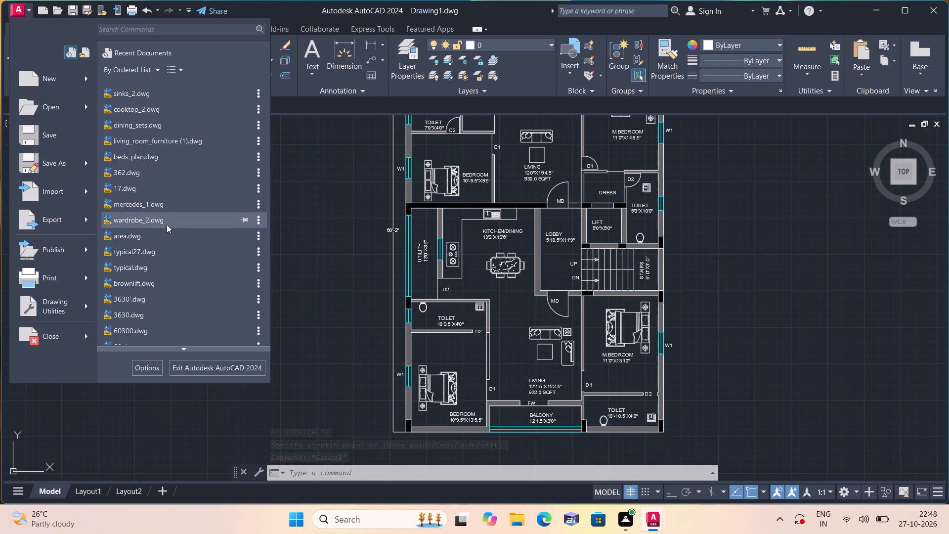
click(167, 128)
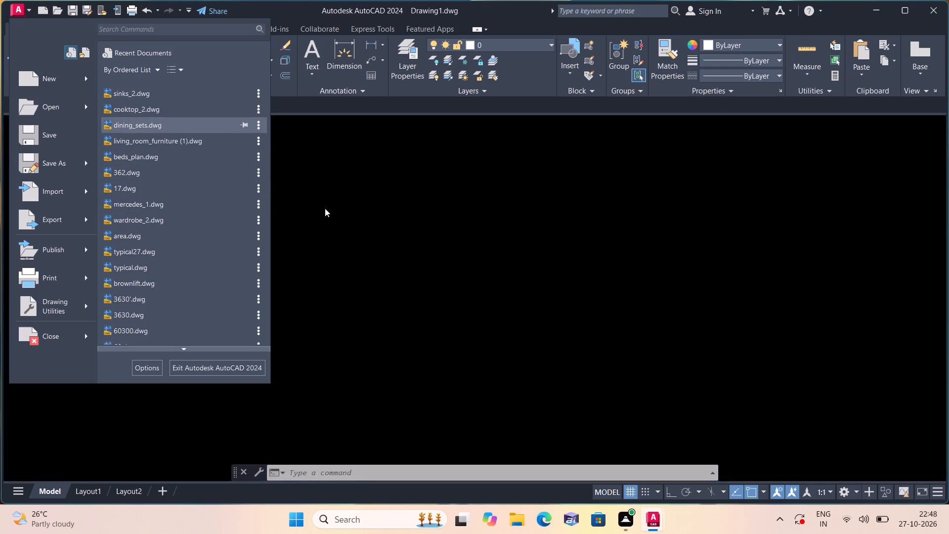
Copy the first square four-chair dining set in the bottom row of dining_sets to the clipboard.
middle_drag(384, 262, 493, 186)
scroll(397, 258, down, 1)
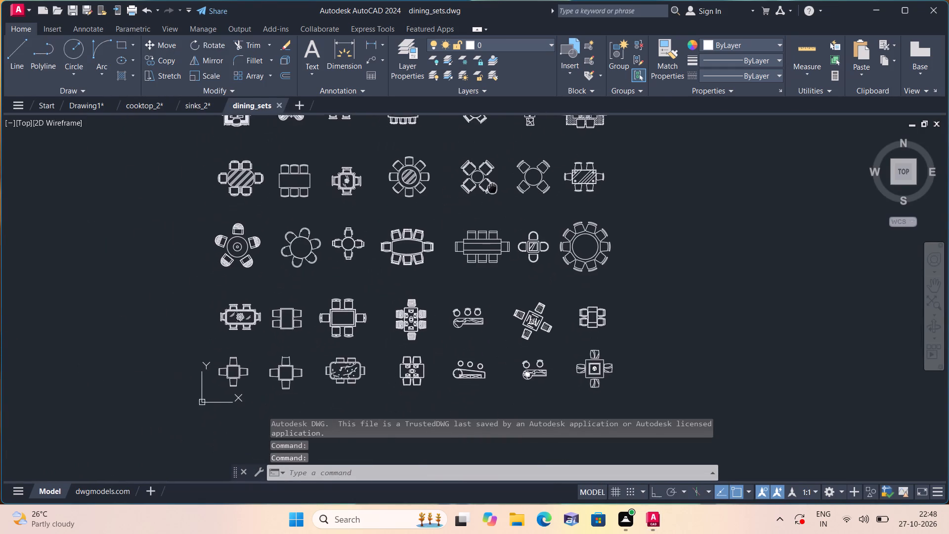
middle_drag(493, 186, 494, 184)
scroll(295, 381, up, 2)
middle_drag(217, 367, 469, 279)
scroll(447, 309, up, 1)
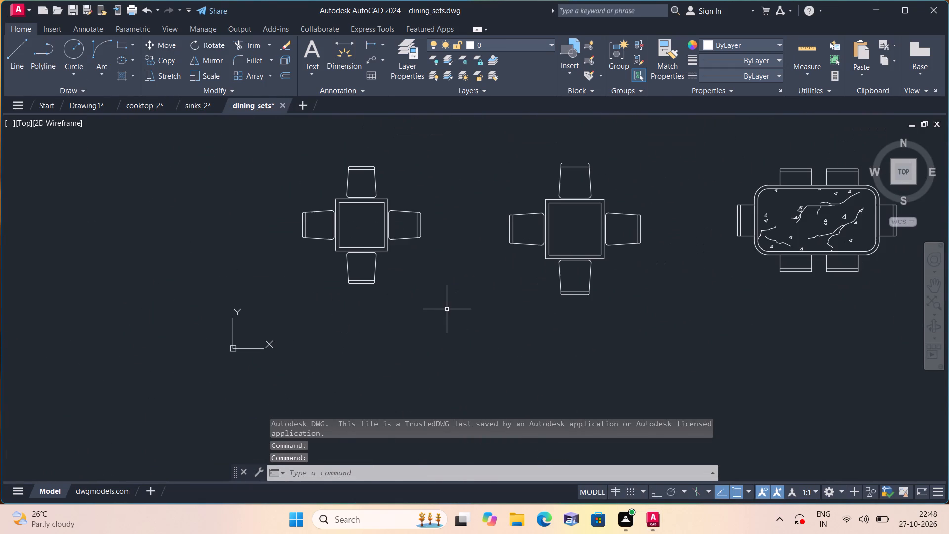
drag(448, 312, 429, 284)
click(272, 153)
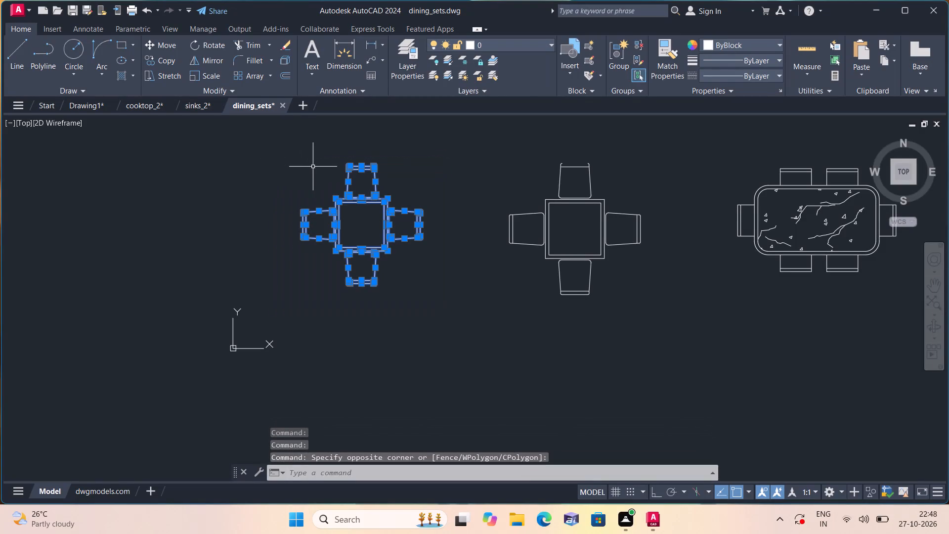
key(ctrl+c)
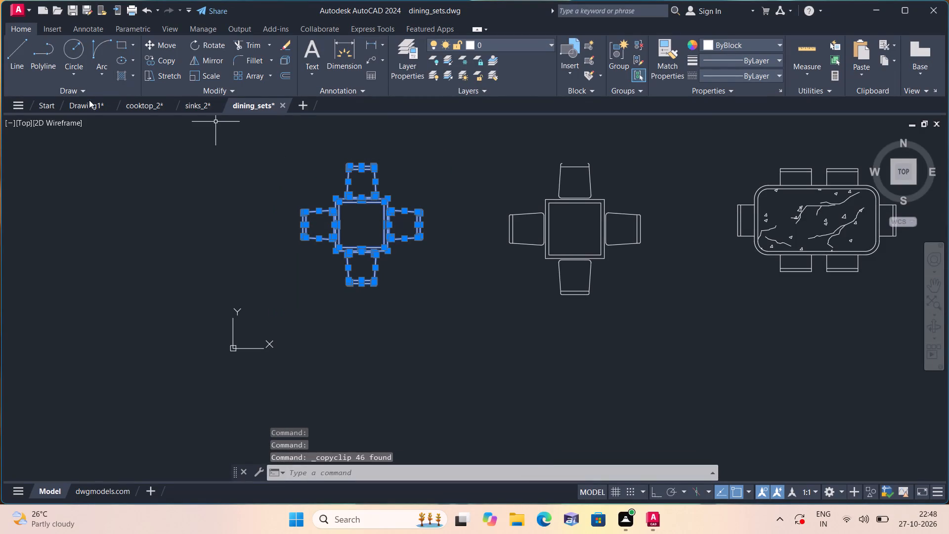
Paste the four-chair dining set into Drawing1, in open space beside the floor plan.
click(88, 103)
key(ctrl+v)
scroll(157, 188, down, 4)
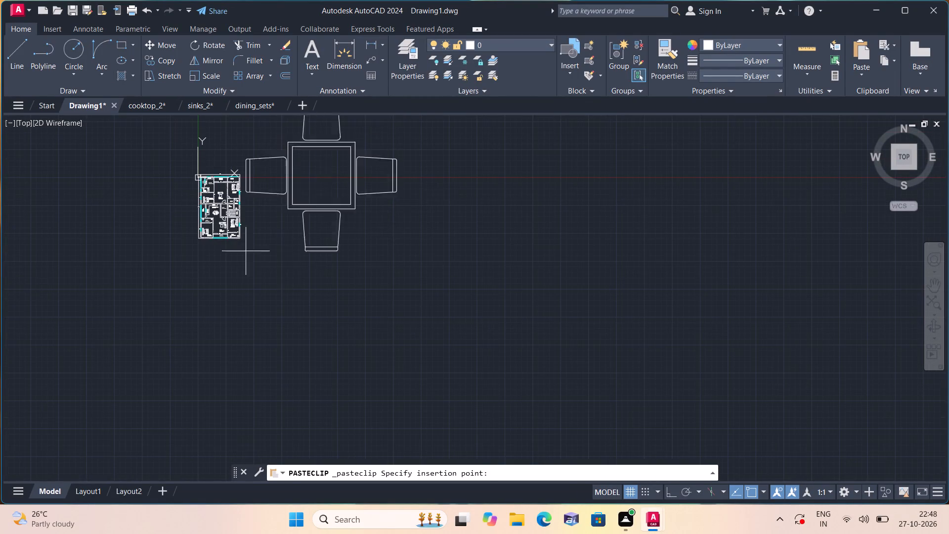
click(303, 279)
Scale the pasted dining set down freehand from a base point inside its table, to a small fraction of its size.
middle_drag(277, 159, 308, 215)
click(306, 161)
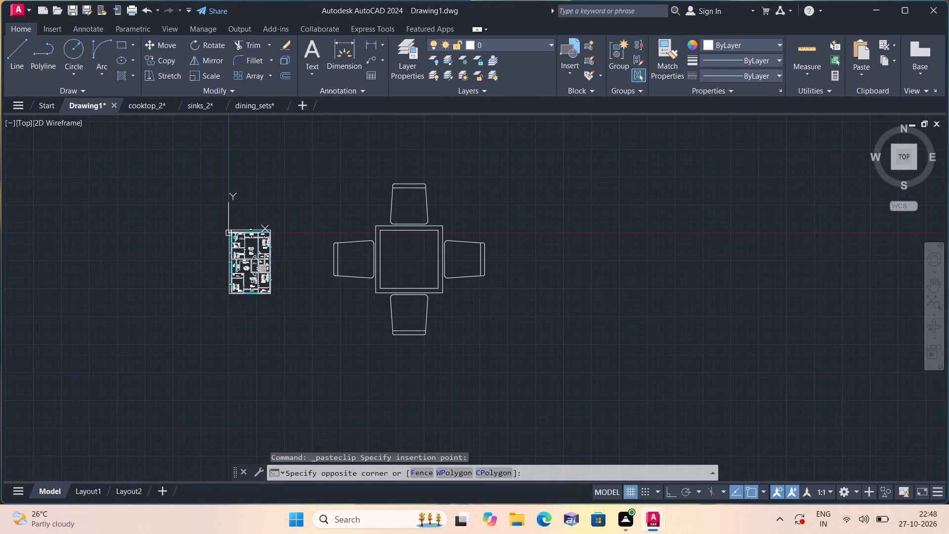
click(556, 354)
click(208, 73)
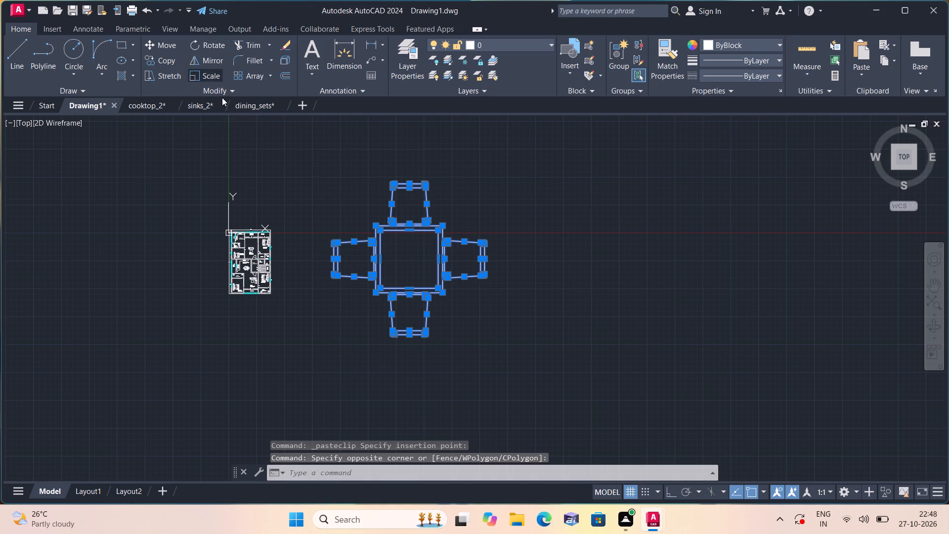
click(400, 260)
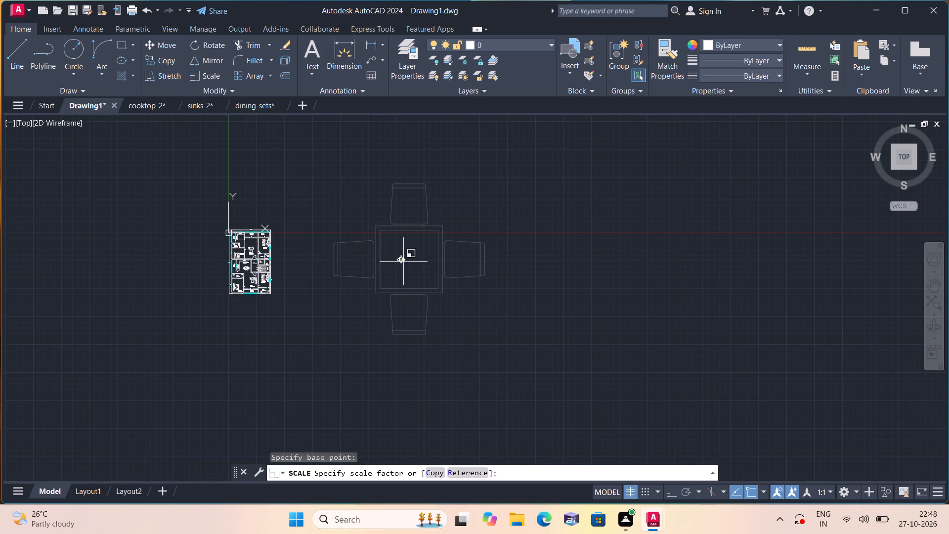
click(404, 262)
Move the scaled four-chair dining set into the upper LIVING room, between the FW opening and the sofa.
drag(419, 283, 409, 270)
click(352, 215)
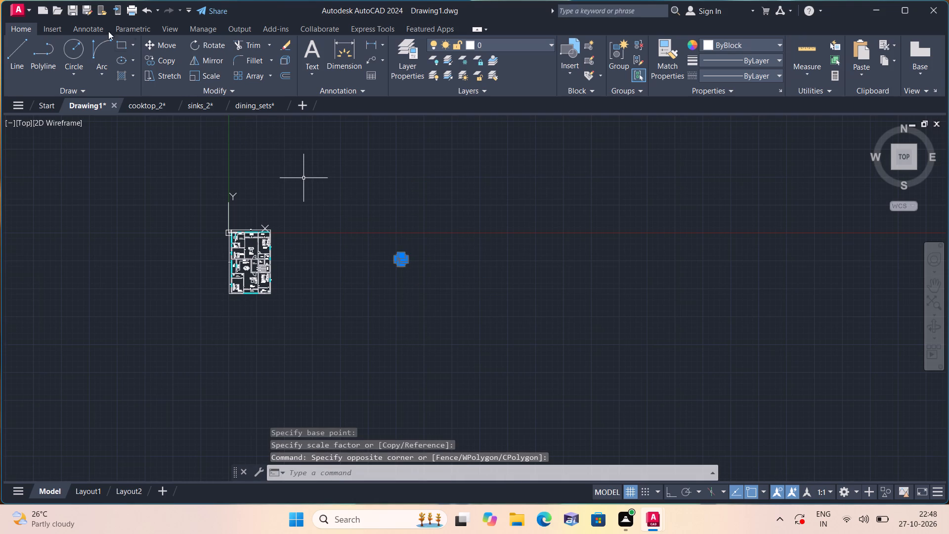
click(170, 46)
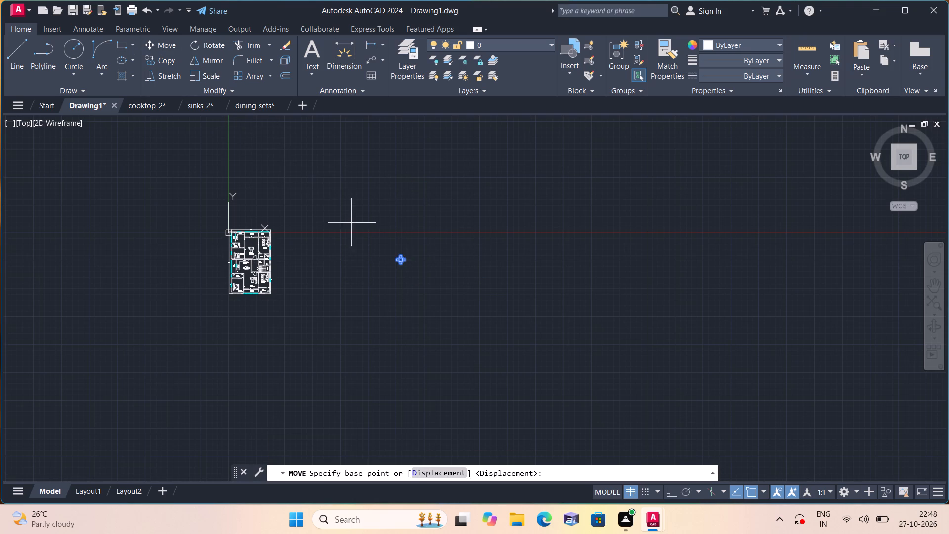
click(395, 256)
scroll(244, 248, up, 2)
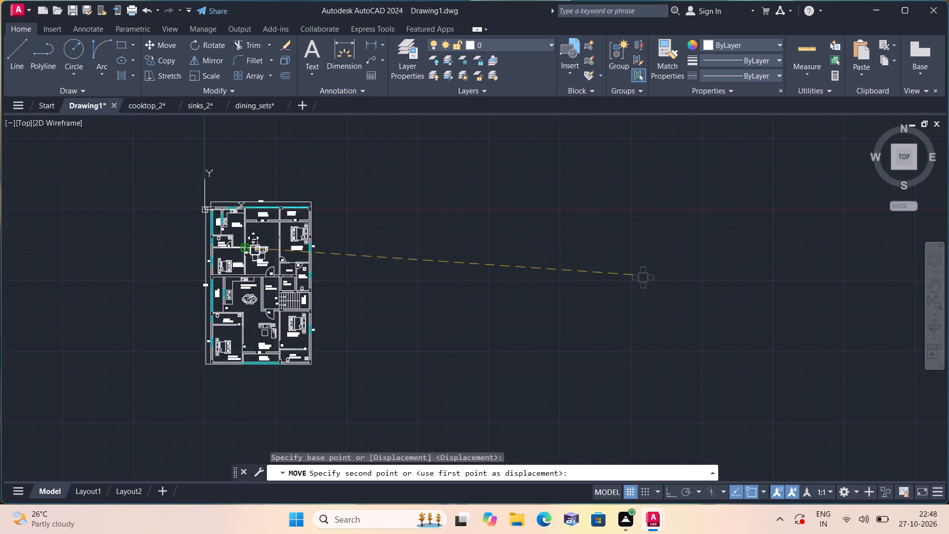
scroll(248, 235, up, 4)
middle_drag(247, 224, 254, 250)
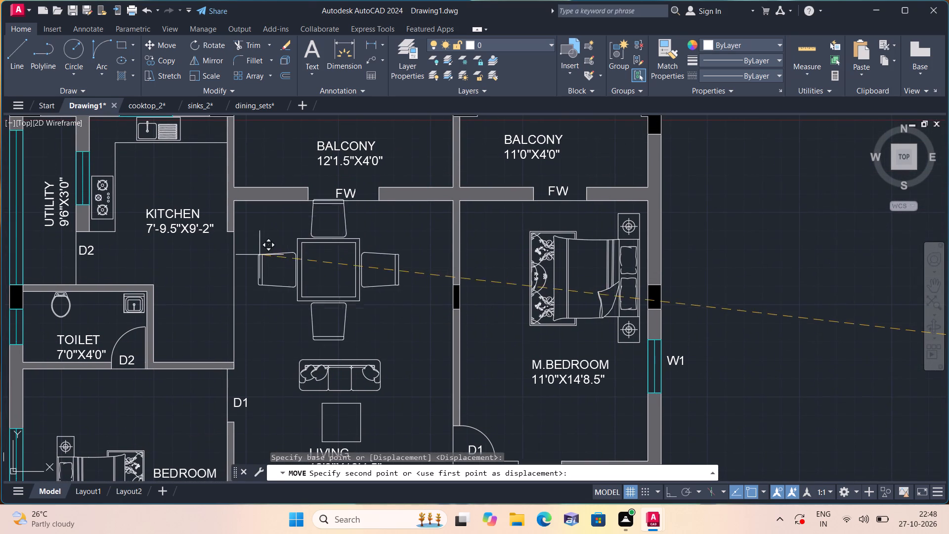
click(281, 268)
Scale the whole dining set down freehand from a base point inside its table, making it moderately smaller above the sofa.
scroll(240, 235, up, 1)
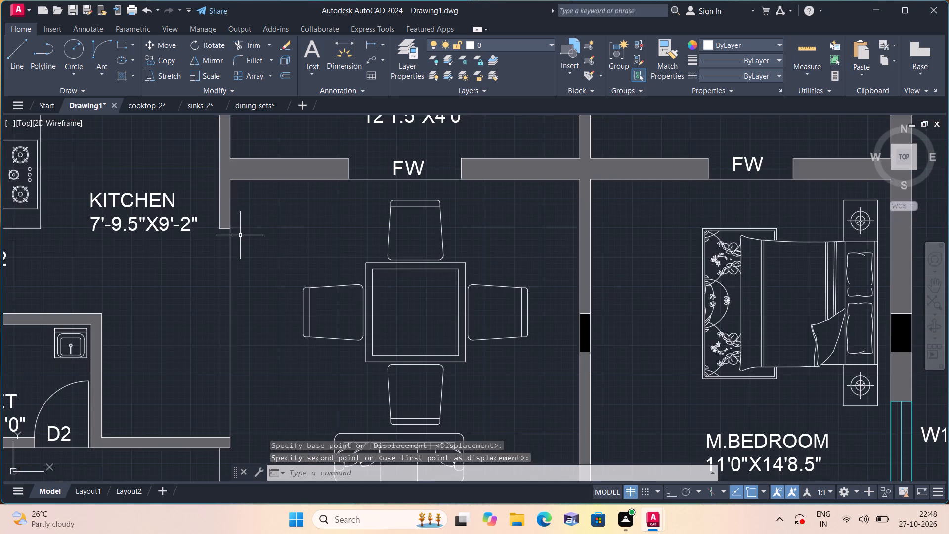
drag(527, 393, 518, 370)
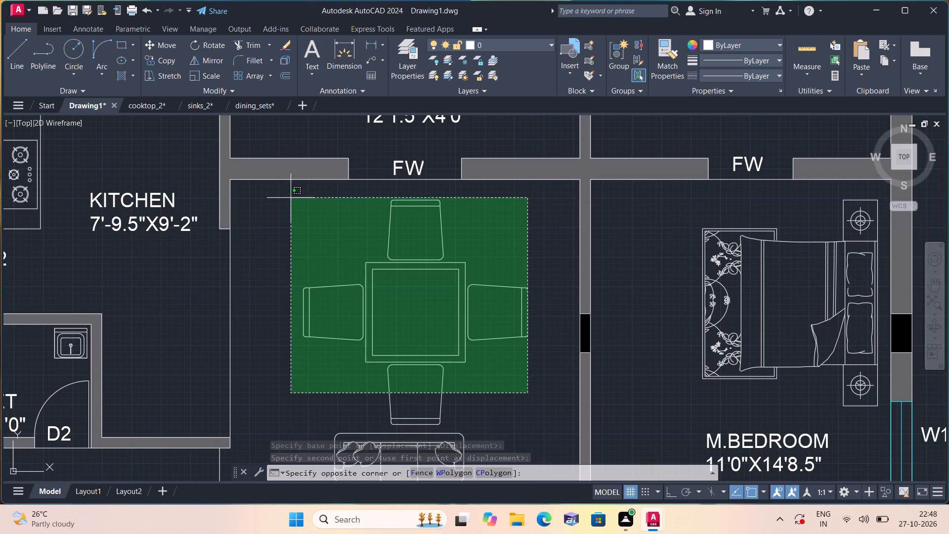
click(291, 195)
middle_drag(430, 330, 425, 285)
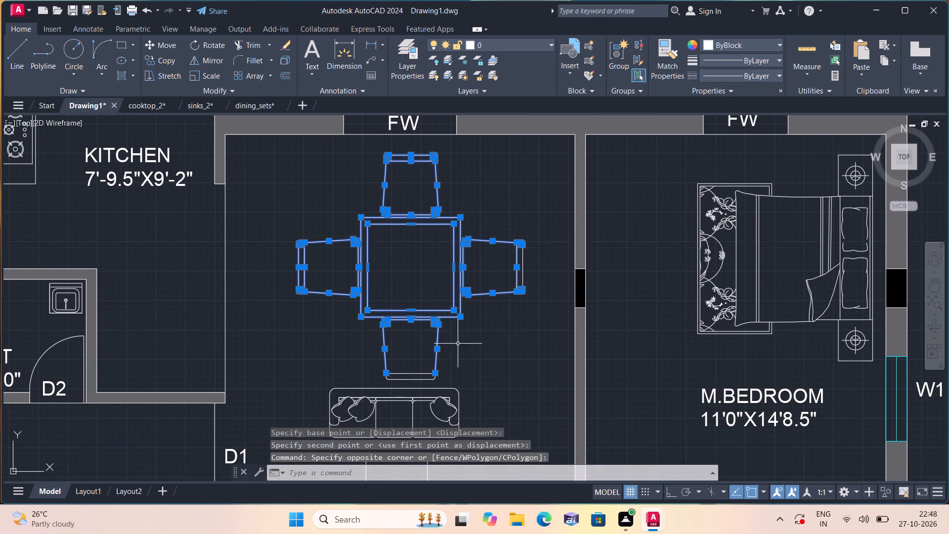
click(469, 379)
click(395, 340)
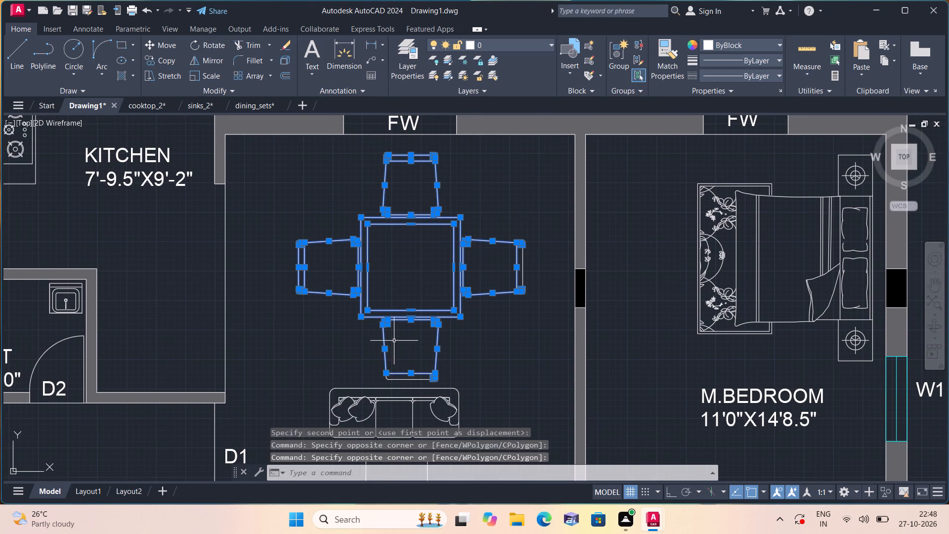
scroll(408, 364, up, 2)
middle_drag(420, 373, 427, 300)
scroll(429, 326, up, 2)
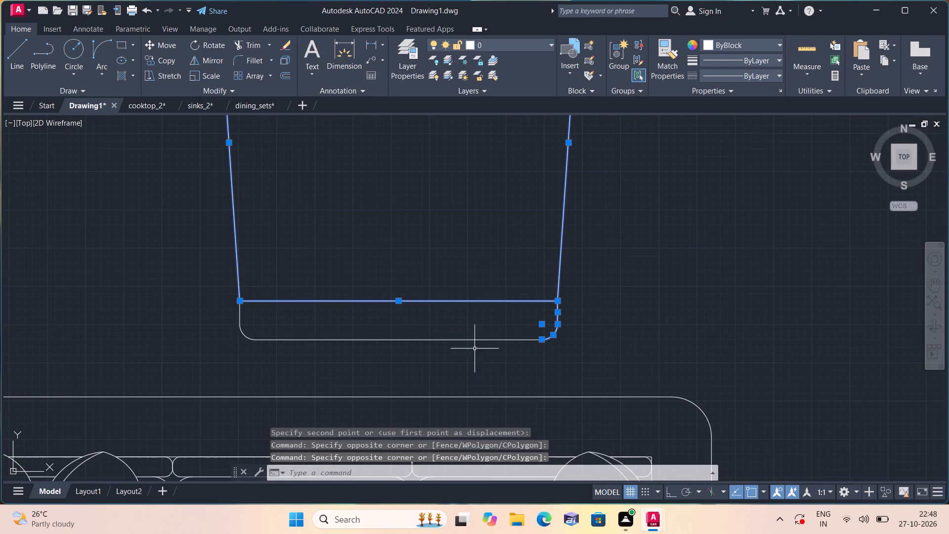
click(552, 364)
click(152, 204)
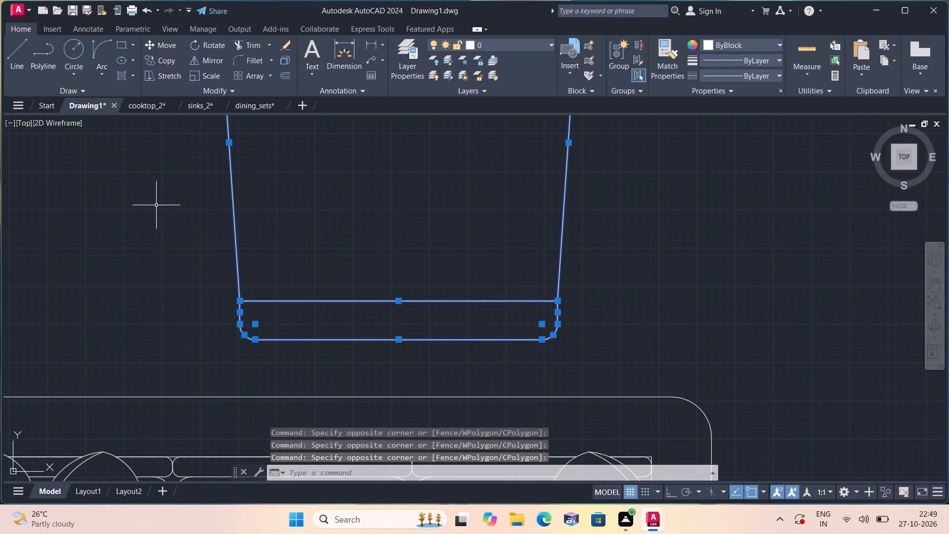
middle_drag(160, 205, 268, 301)
scroll(180, 211, down, 3)
middle_drag(314, 255, 373, 359)
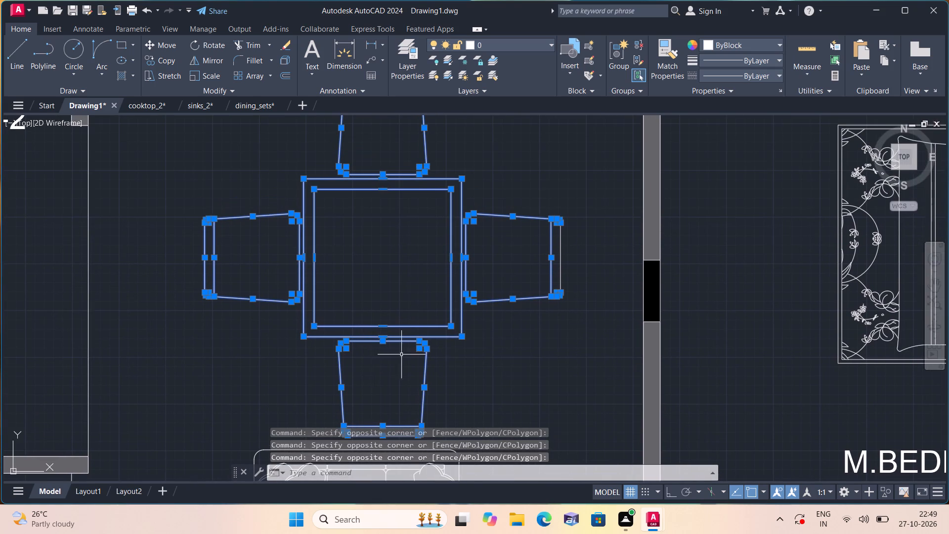
drag(563, 319, 565, 314)
click(526, 183)
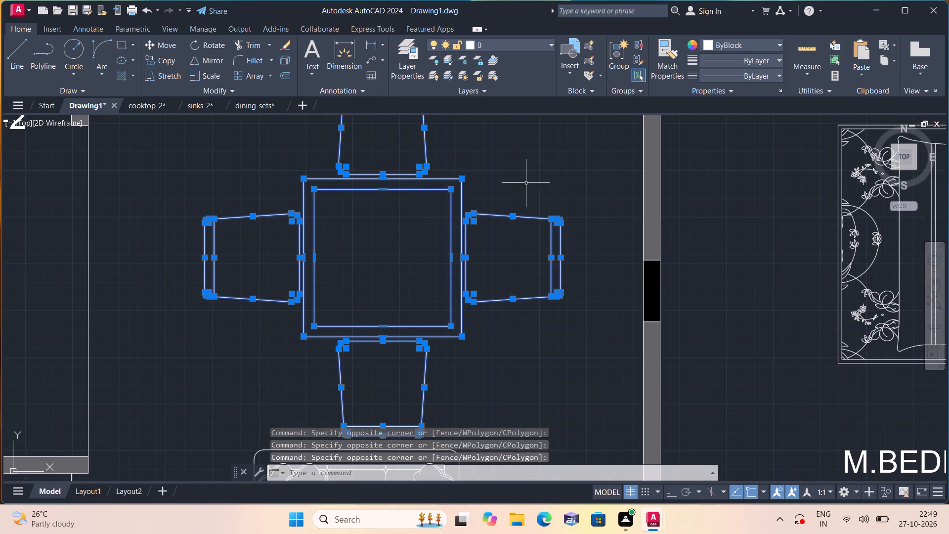
click(203, 74)
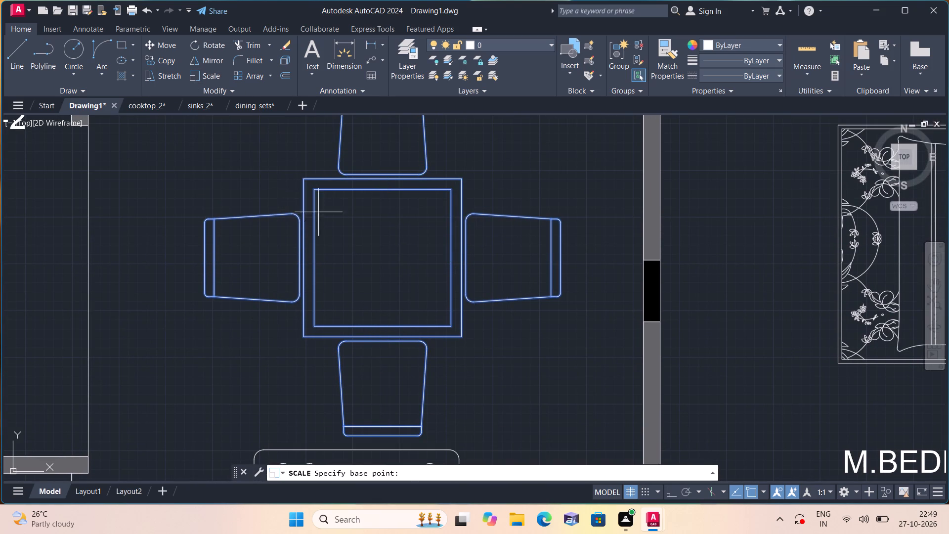
drag(362, 233, 368, 230)
scroll(380, 196, down, 2)
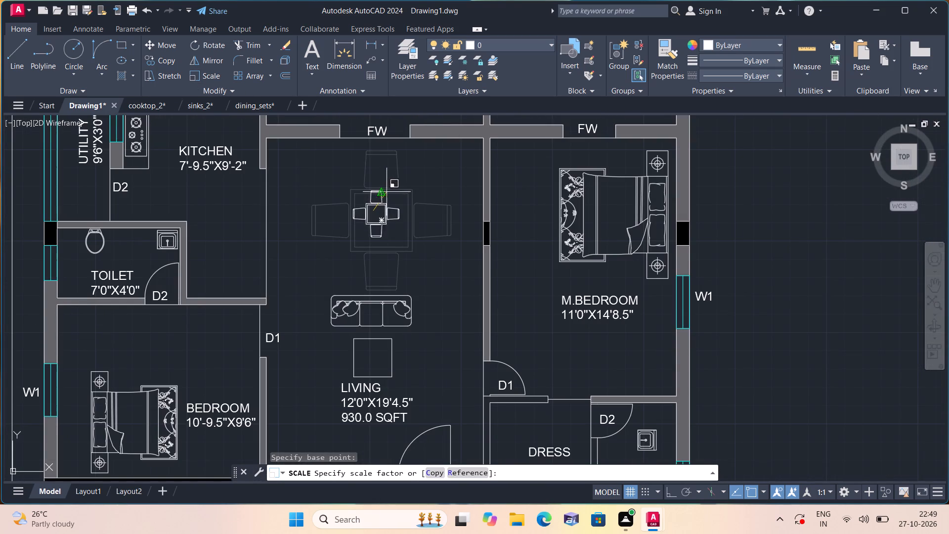
click(408, 182)
Move the reduced dining set slightly up toward the FW opening, farther from the sofa in the upper LIVING room.
scroll(422, 226, up, 1)
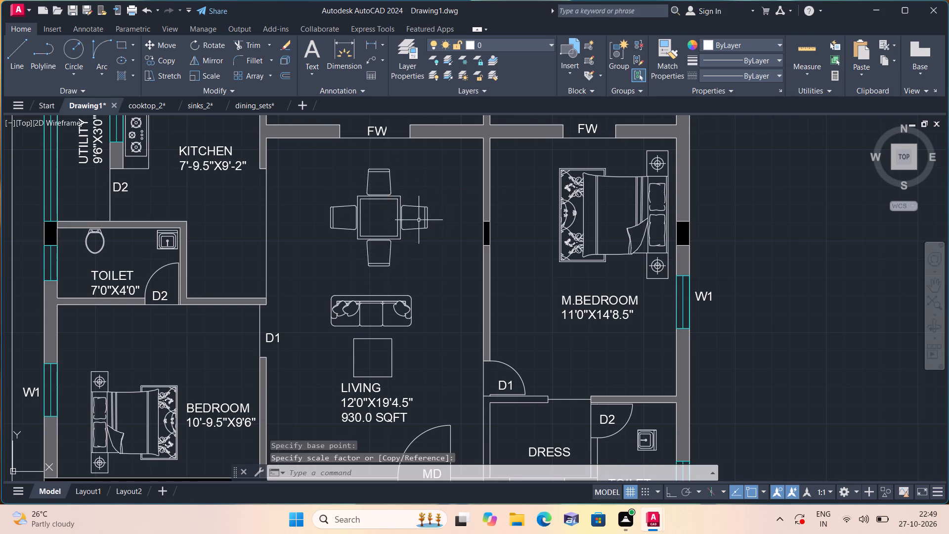
click(451, 297)
middle_drag(279, 148, 337, 214)
click(306, 182)
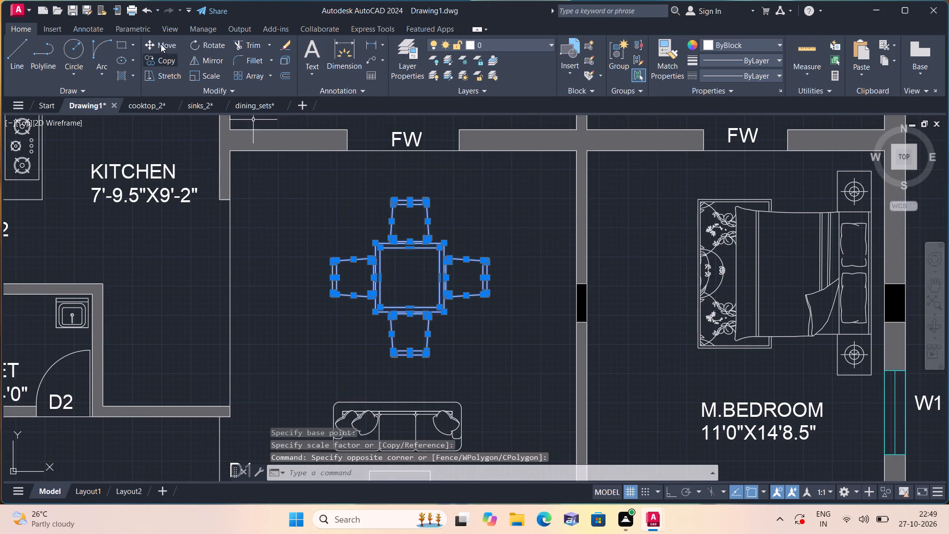
click(161, 44)
click(415, 274)
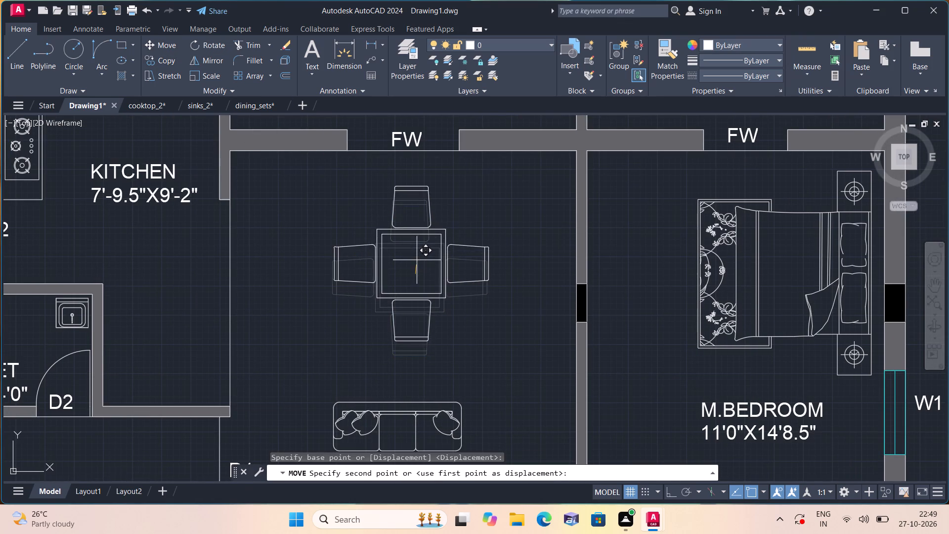
click(414, 247)
Close the dining_sets, sinks_2 and cooktop_2 drawings, saving their changes.
scroll(414, 247, down, 1)
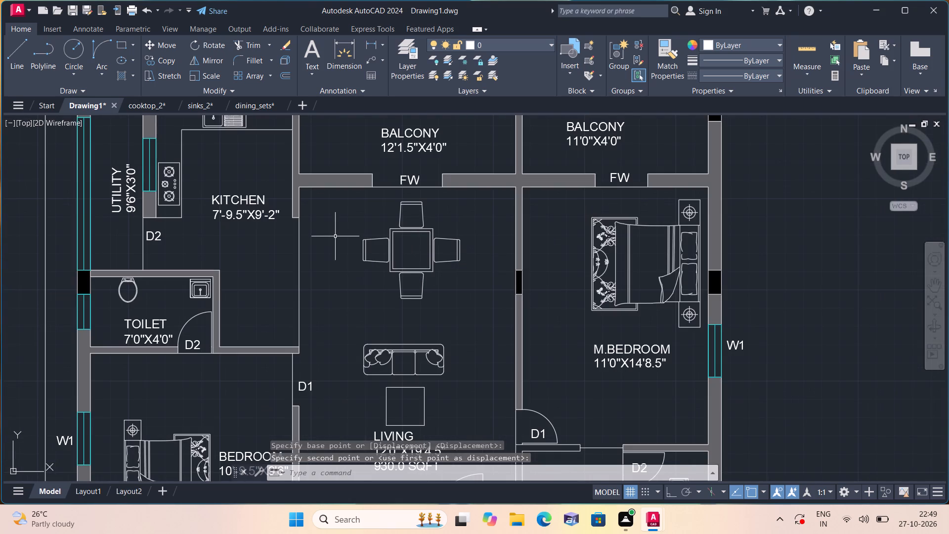
scroll(336, 243, down, 1)
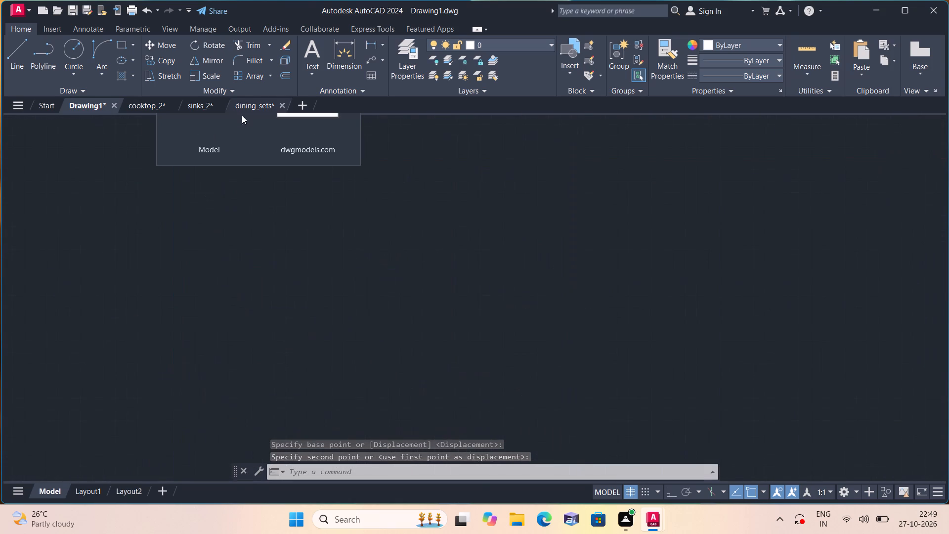
click(282, 102)
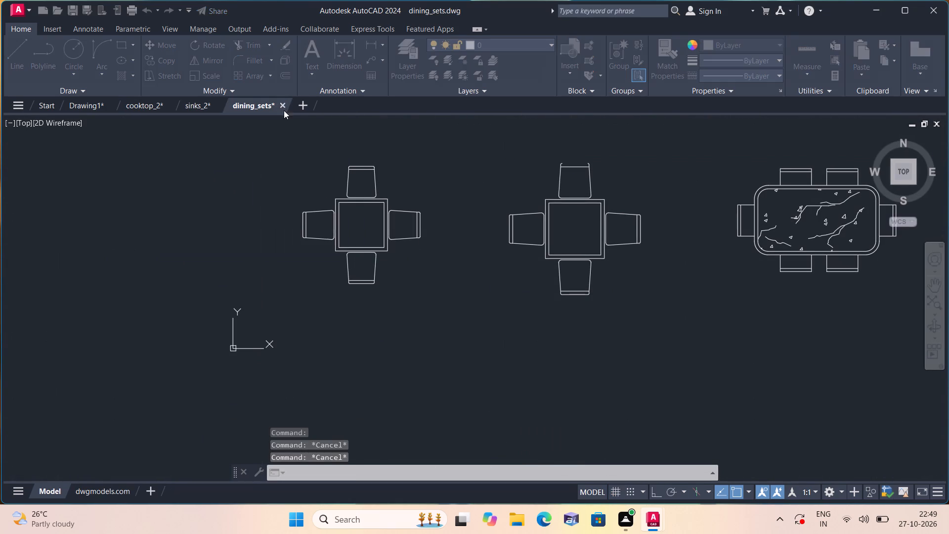
click(447, 282)
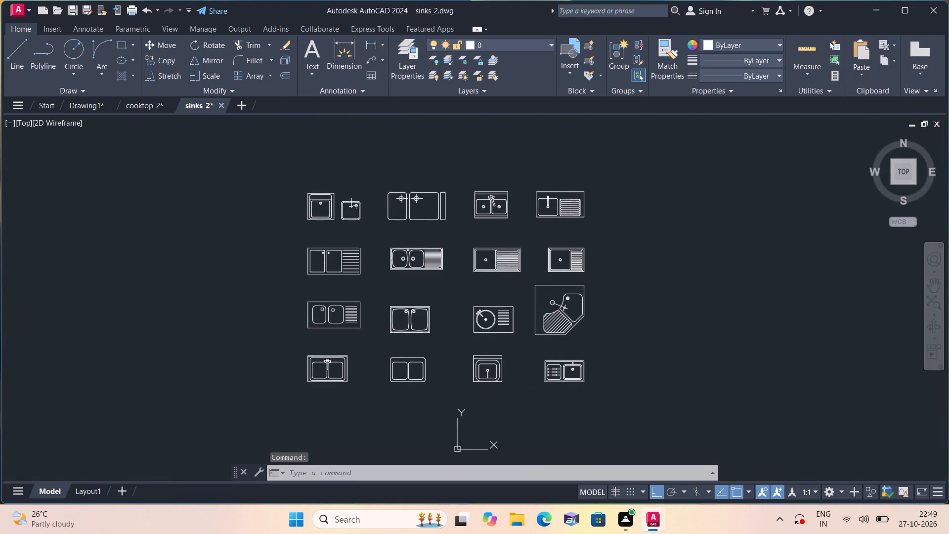
click(221, 106)
click(453, 281)
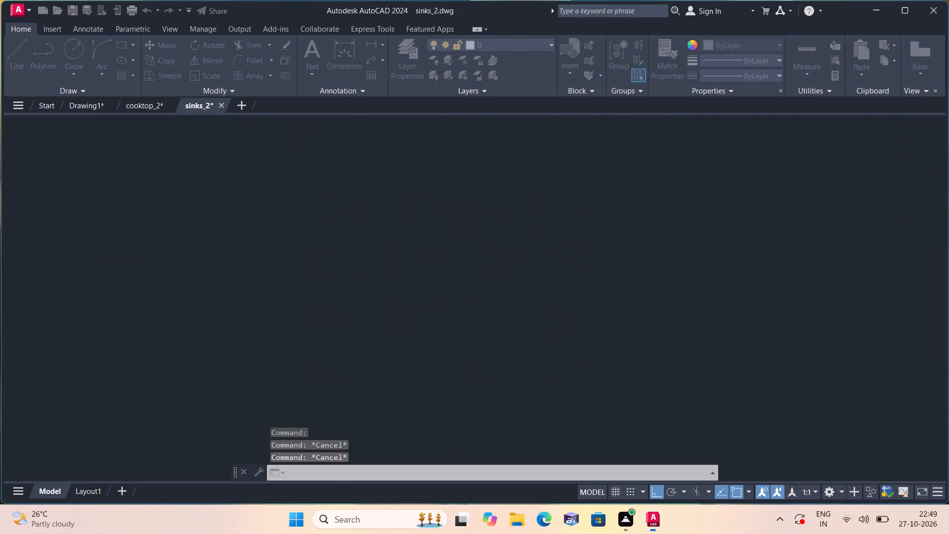
click(173, 105)
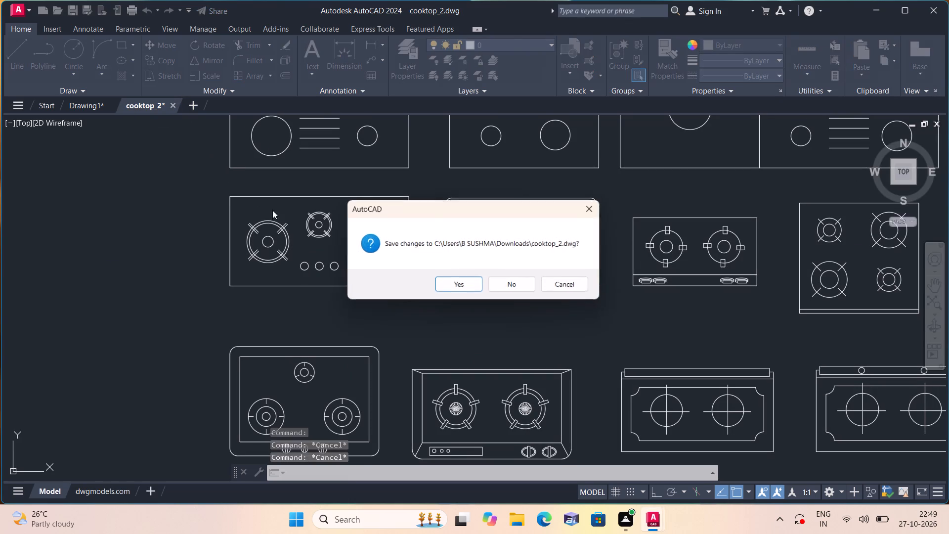
click(450, 283)
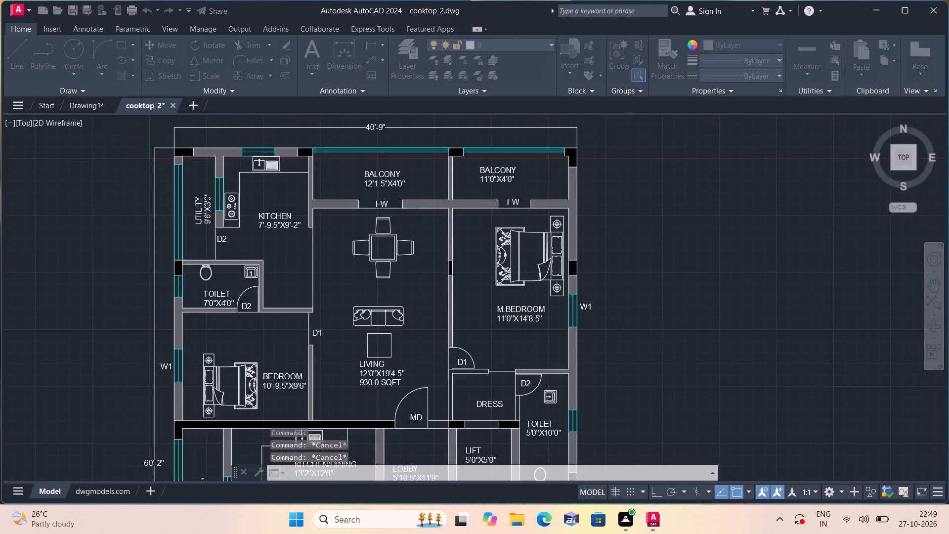
Open the recent drawing wardrobe_2.dwg.
scroll(335, 245, down, 1)
scroll(335, 245, up, 1)
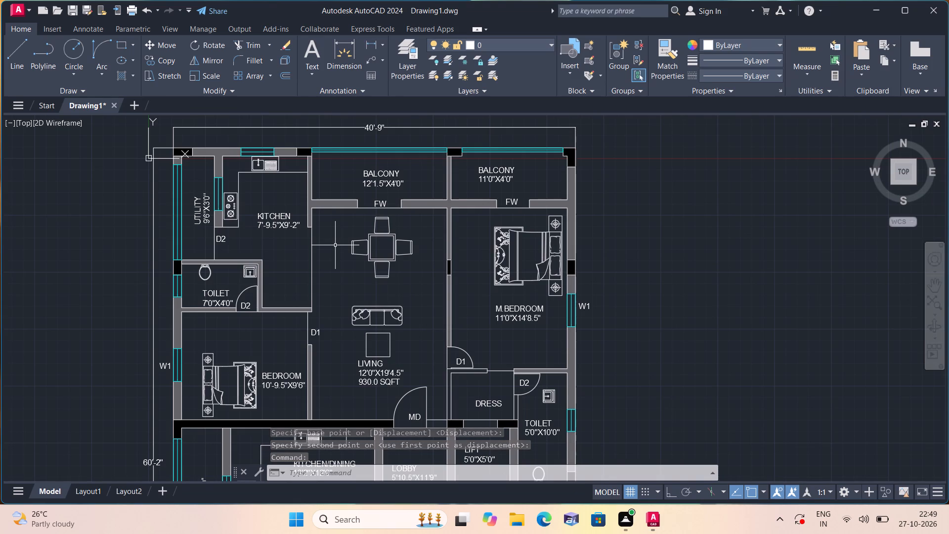
middle_drag(293, 241, 405, 278)
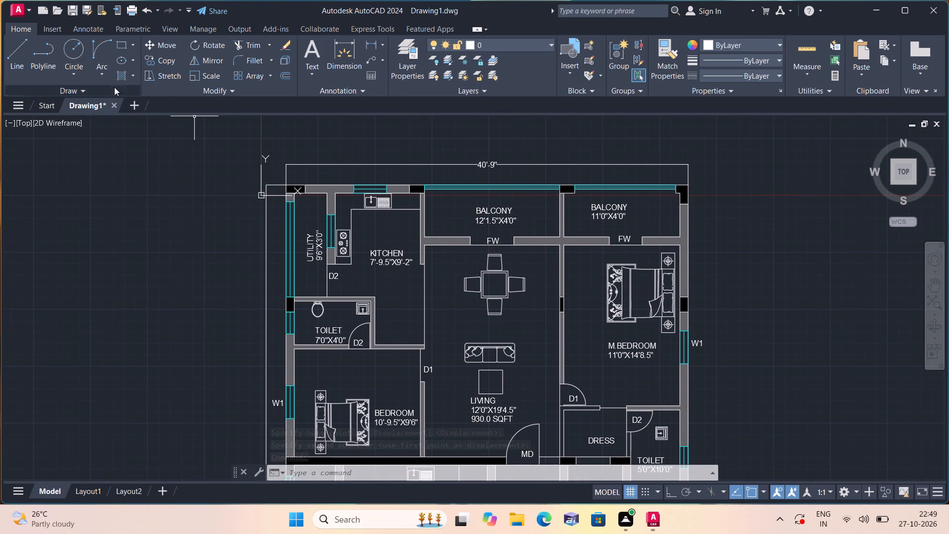
click(10, 6)
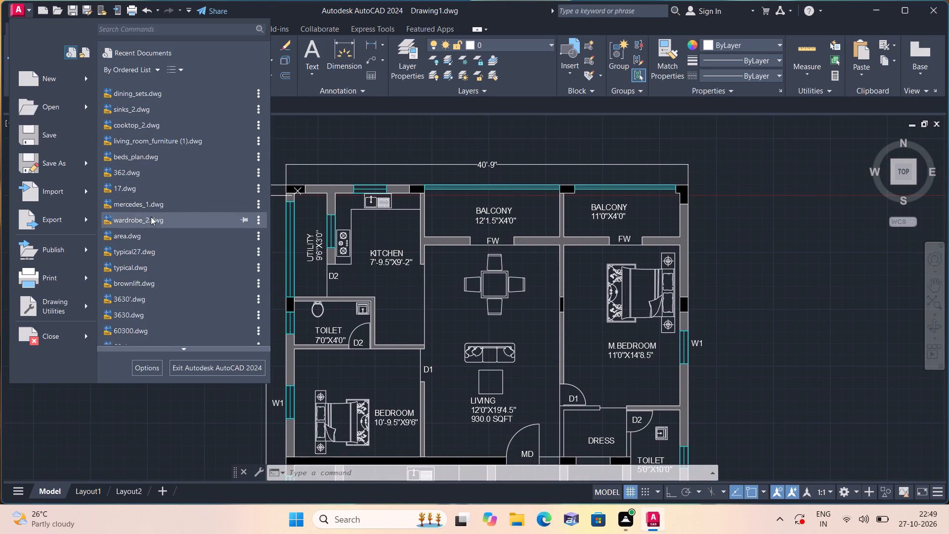
click(147, 218)
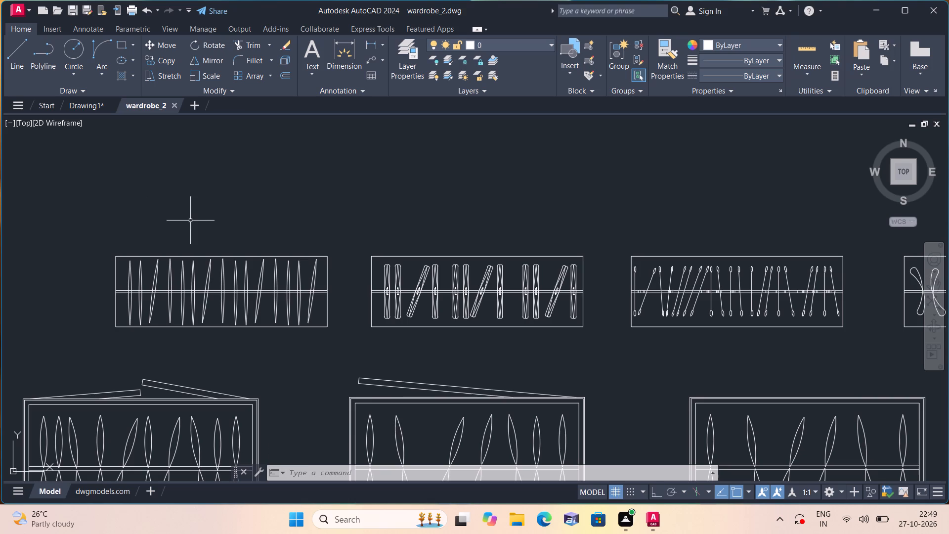
Copy the first wardrobe in the top row of wardrobe_2 to the clipboard.
click(338, 333)
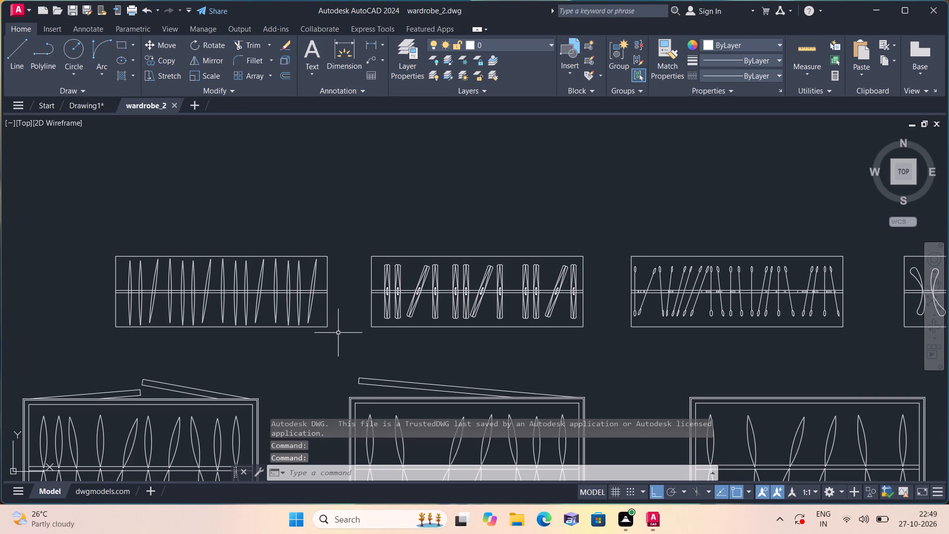
click(80, 212)
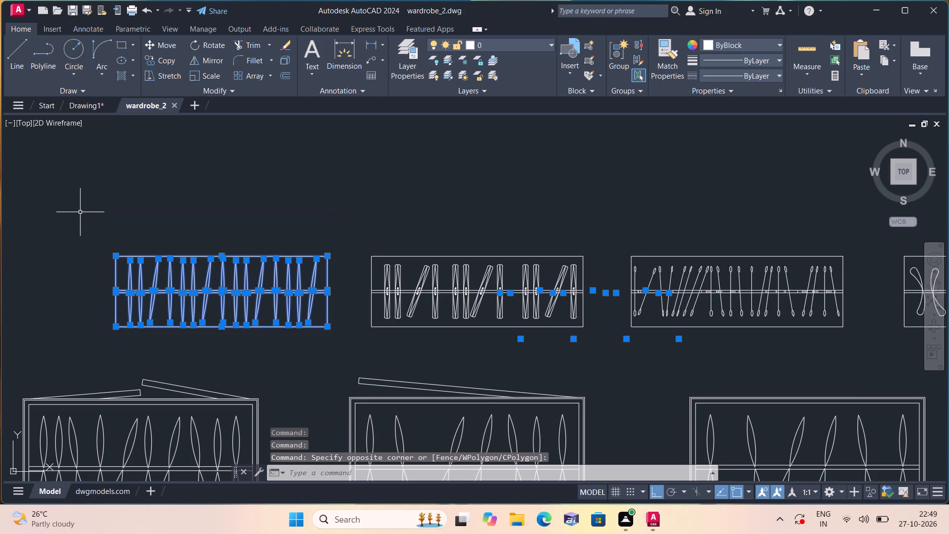
key(ctrl+c)
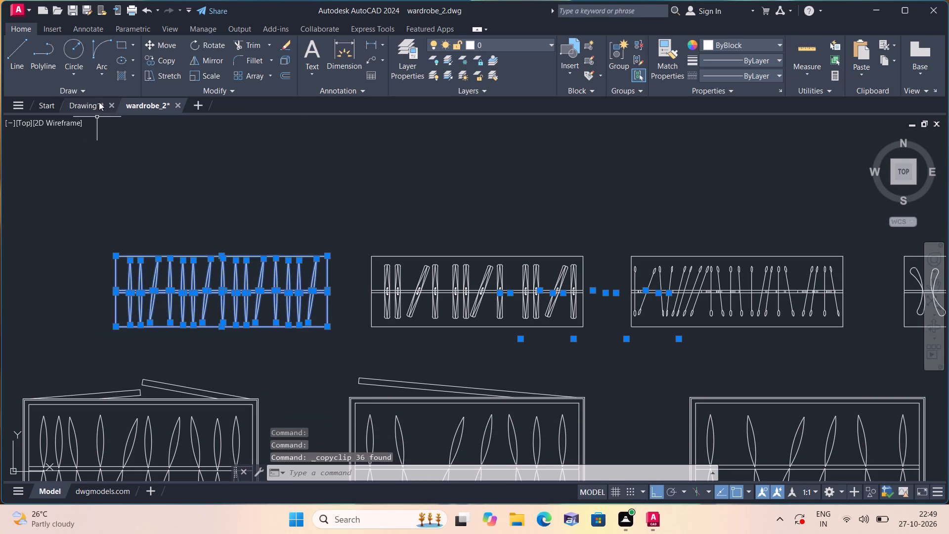
Paste the wardrobe into Drawing1, in open space beside the floor plan.
click(88, 102)
key(ctrl+v)
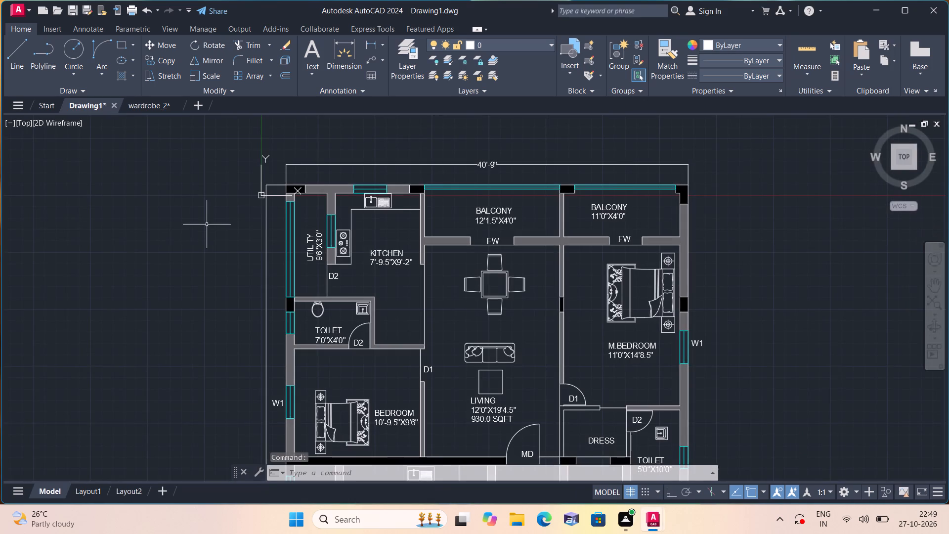
scroll(196, 216, down, 4)
click(376, 292)
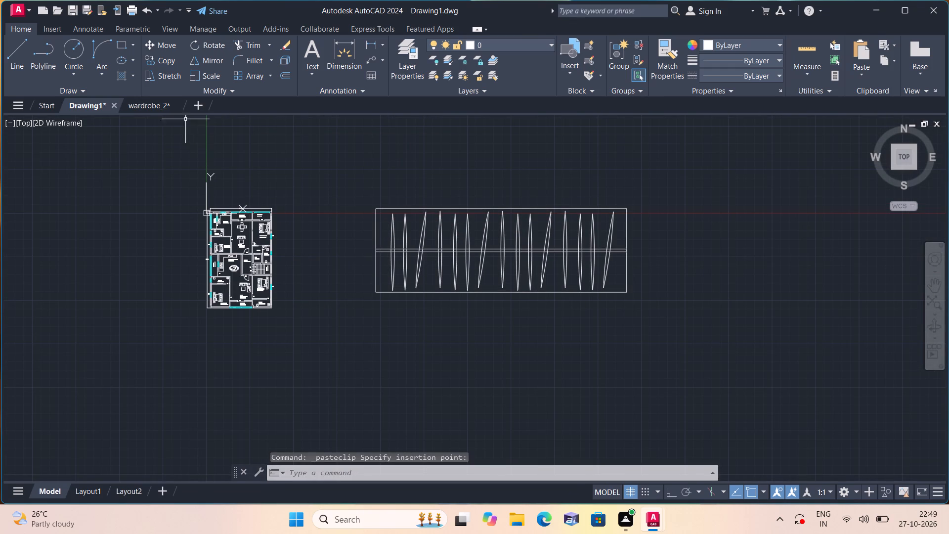
Close the wardrobe_2 drawing, saving its changes.
click(181, 105)
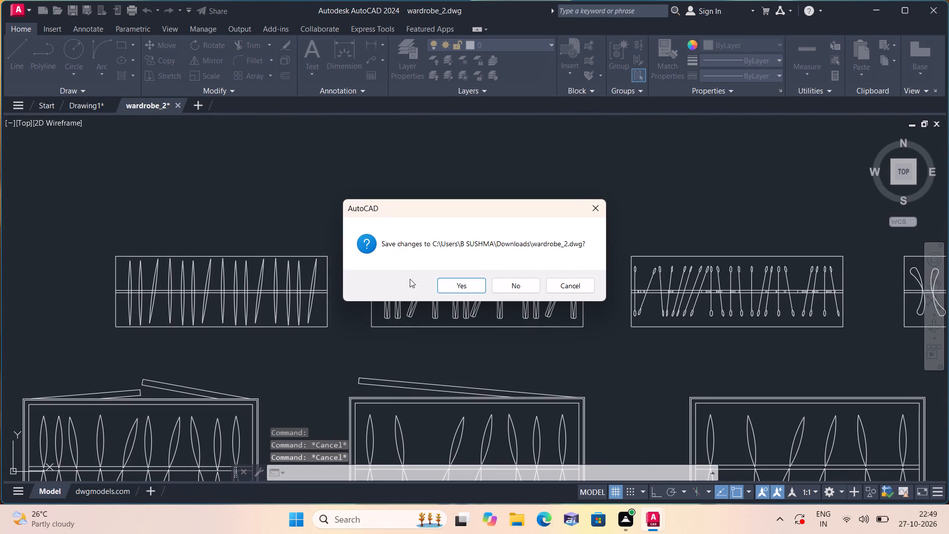
click(457, 286)
Scale the pasted wardrobe down freehand to a small fraction of its size, from a base point just outside its left edge.
middle_drag(478, 309, 450, 290)
scroll(478, 309, down, 1)
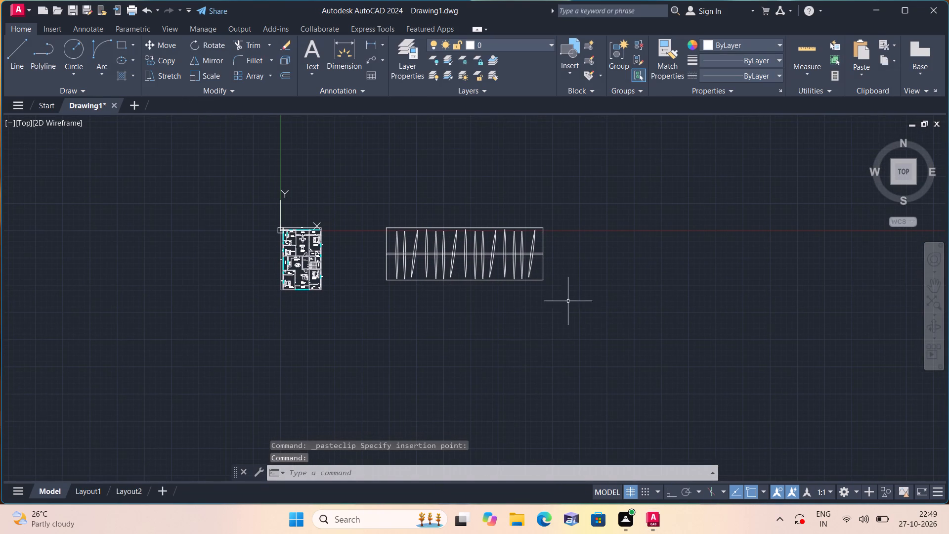
drag(586, 301, 578, 284)
click(377, 179)
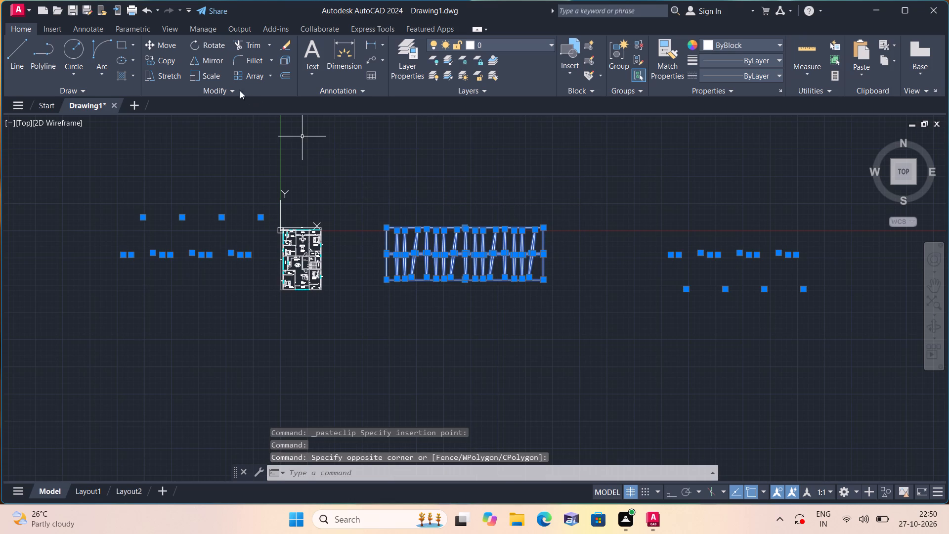
click(208, 76)
scroll(361, 236, up, 2)
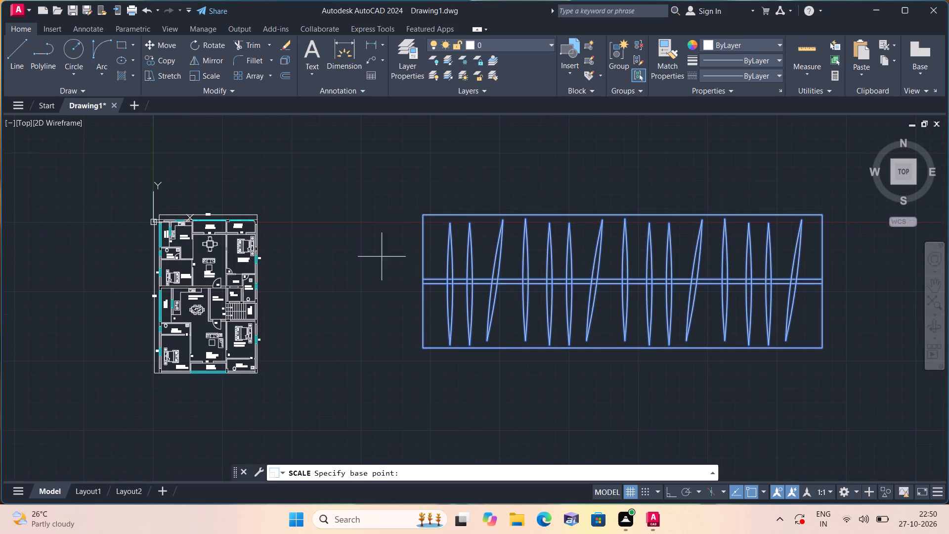
click(397, 266)
click(405, 267)
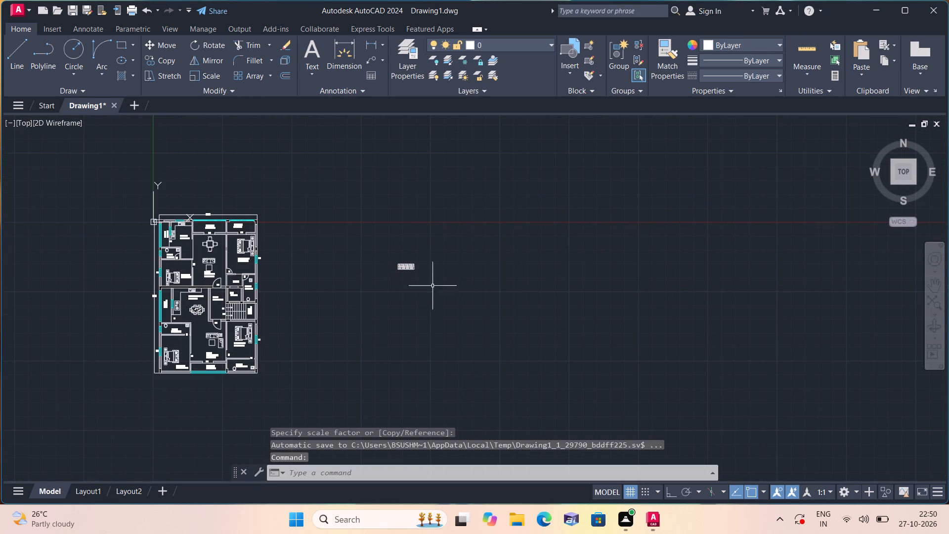
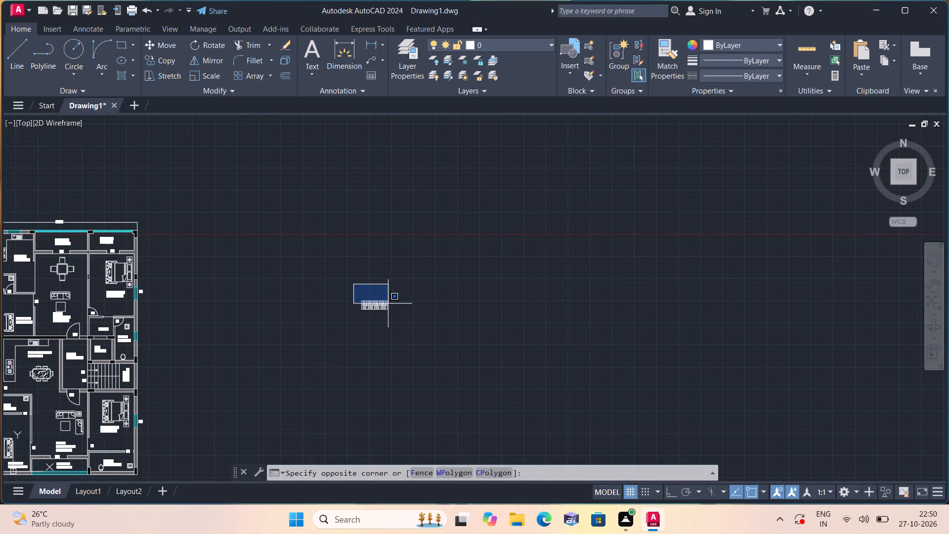
Scale down the selected hanging-clothes wardrobe symbol in the empty area beside the floor plan.
click(420, 339)
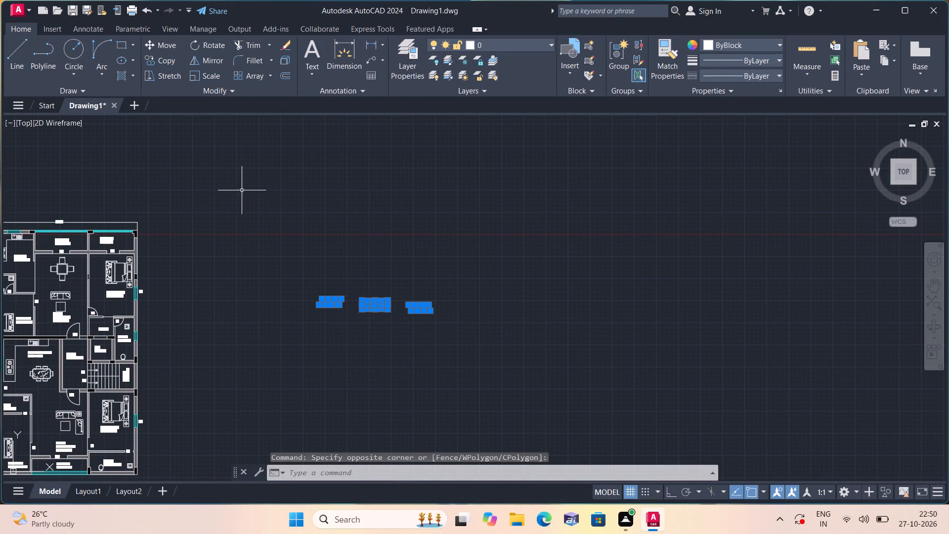
middle_drag(246, 199, 334, 212)
scroll(246, 199, down, 1)
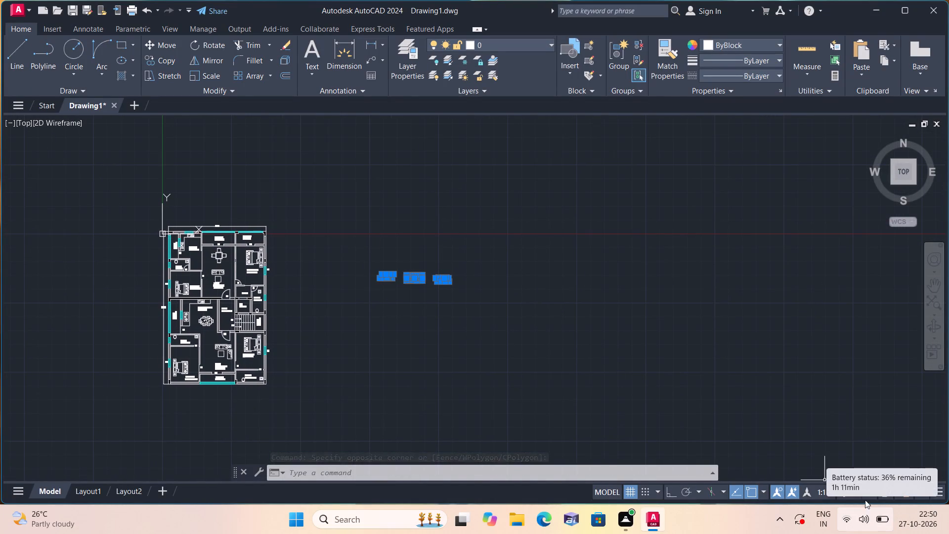
scroll(208, 81, up, 2)
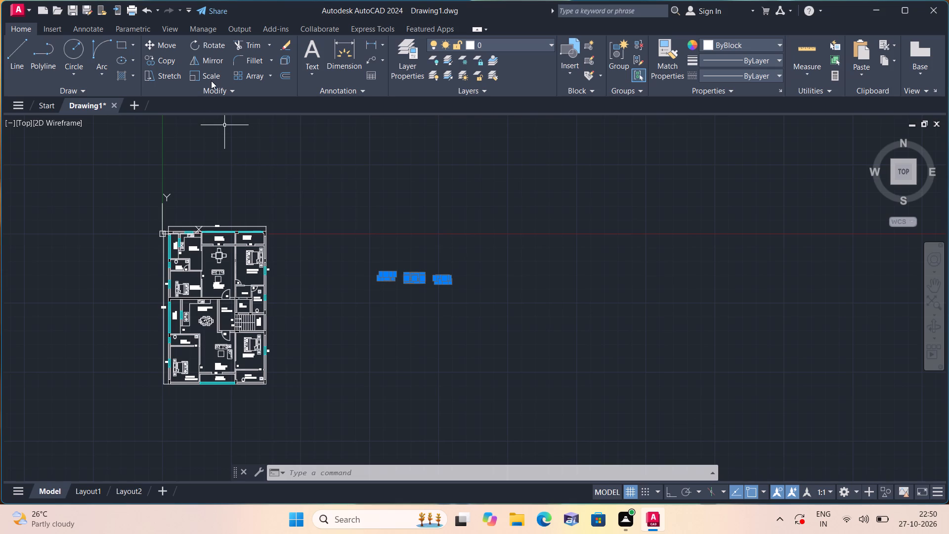
click(210, 75)
scroll(405, 283, up, 4)
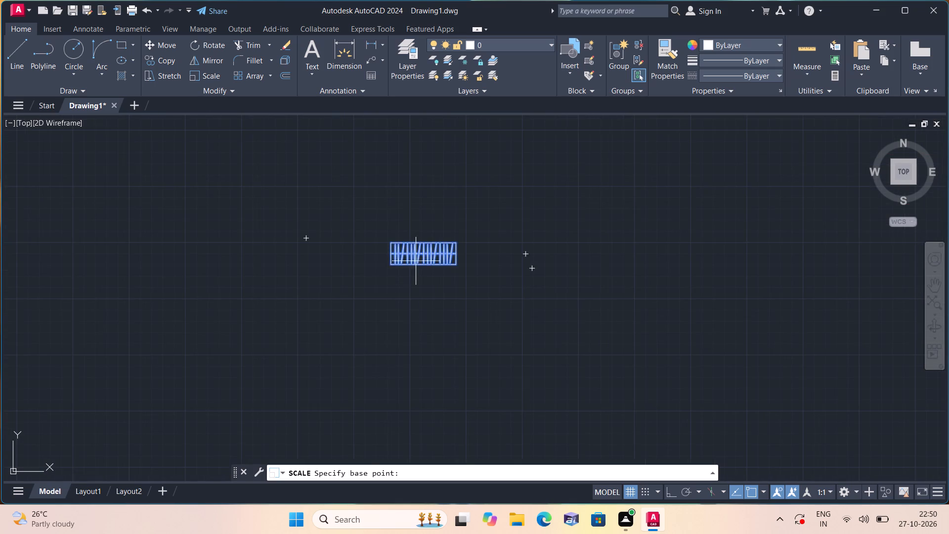
scroll(413, 252, up, 1)
click(413, 252)
click(437, 258)
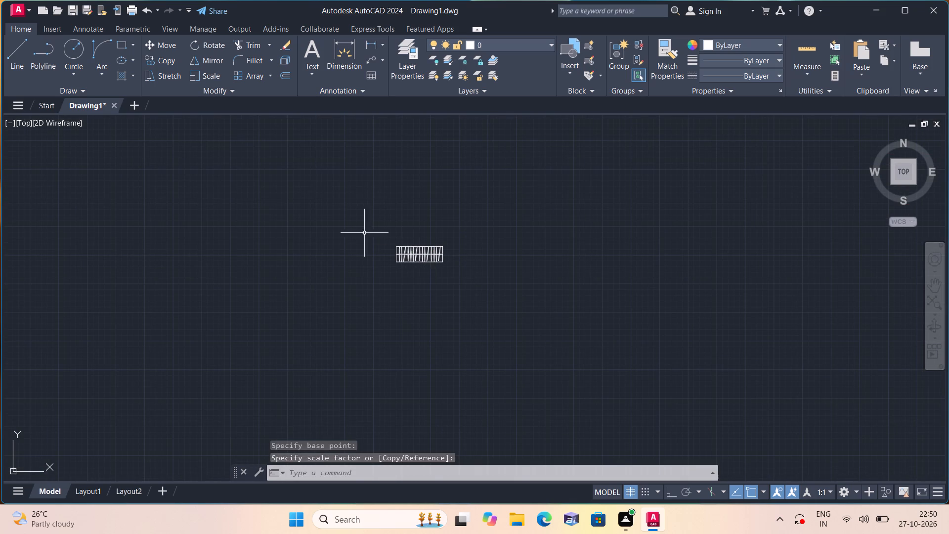
Move the reduced wardrobe symbol into the 10'-9.5"X9'6" bedroom, between the bed and the 7'0"X4'0" toilet wall.
drag(340, 222, 479, 289)
click(535, 305)
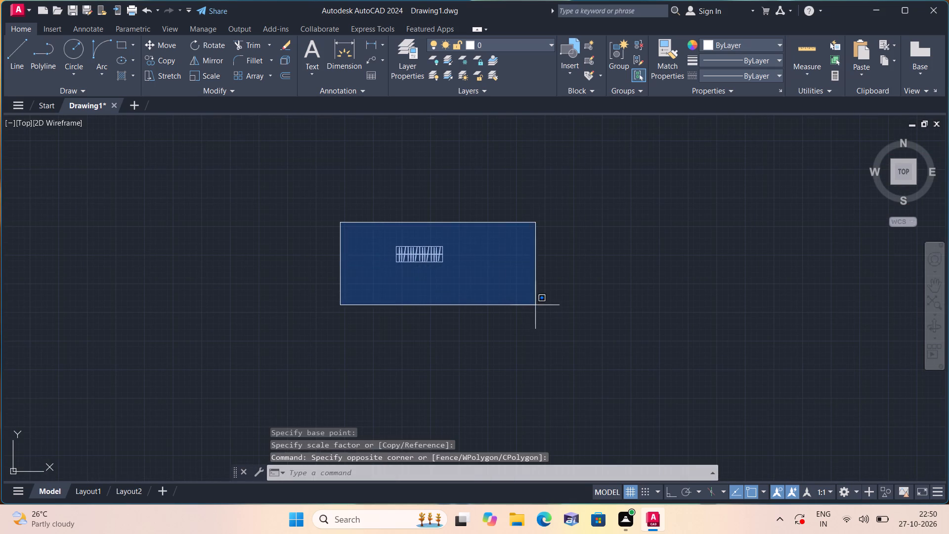
click(167, 45)
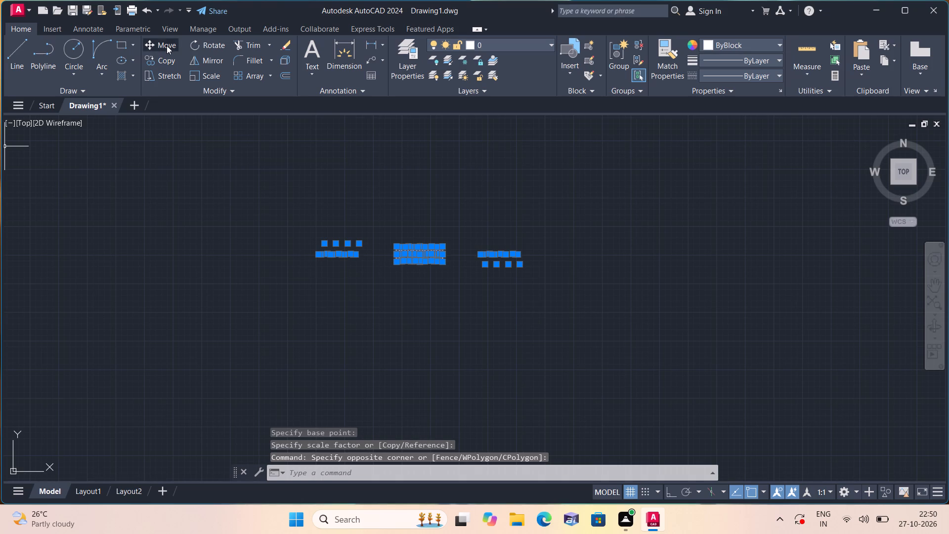
click(418, 260)
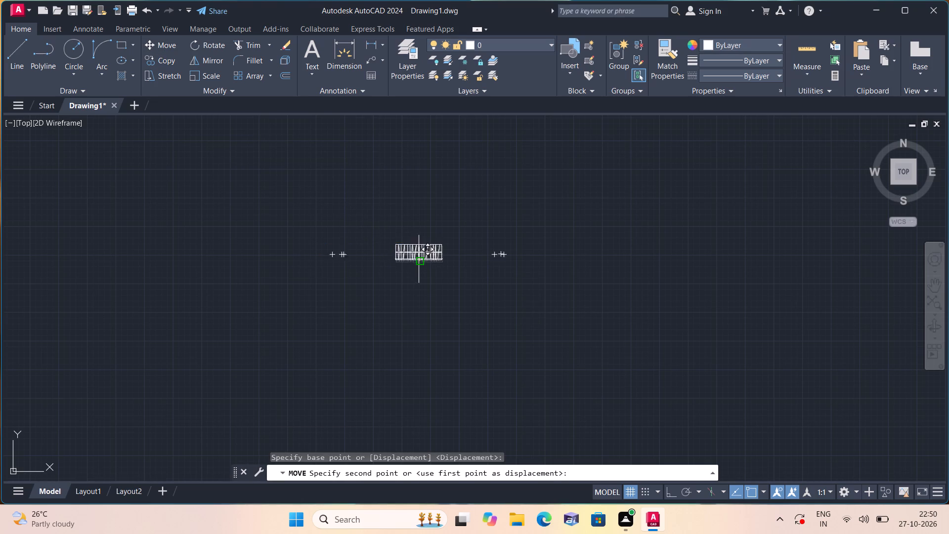
scroll(396, 260, down, 1)
middle_drag(253, 237, 451, 319)
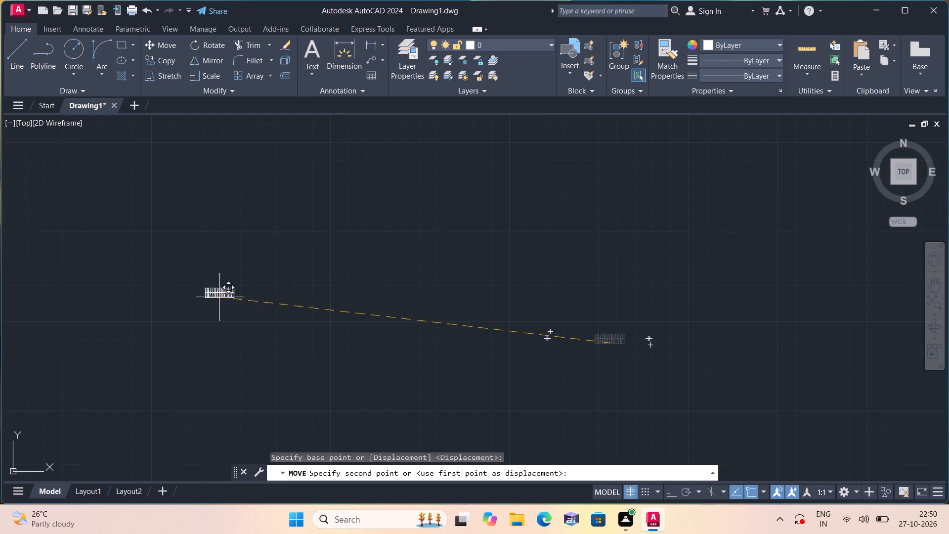
middle_drag(133, 288, 566, 284)
scroll(567, 284, down, 1)
middle_drag(144, 277, 273, 300)
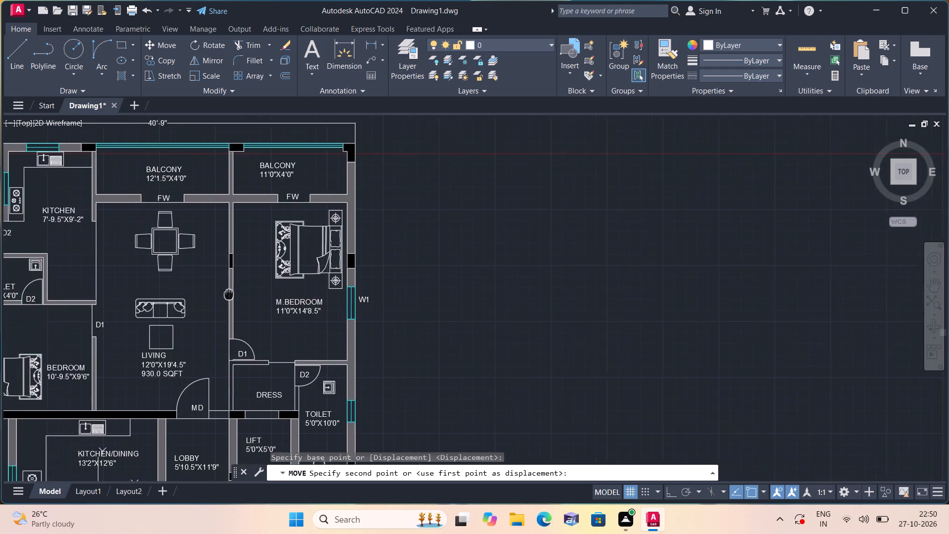
middle_drag(273, 300, 348, 313)
scroll(97, 349, up, 1)
middle_drag(160, 354, 163, 347)
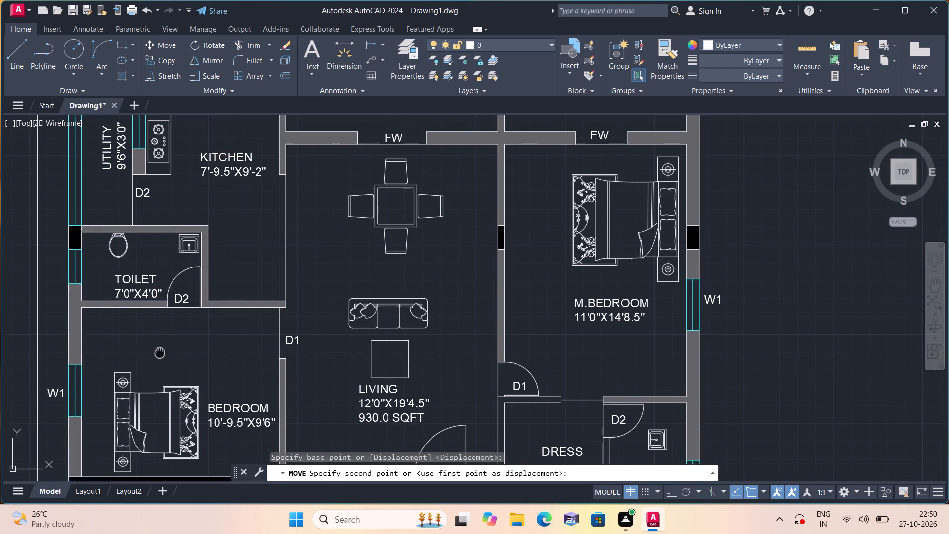
middle_drag(163, 347, 209, 321)
scroll(214, 322, up, 1)
click(207, 314)
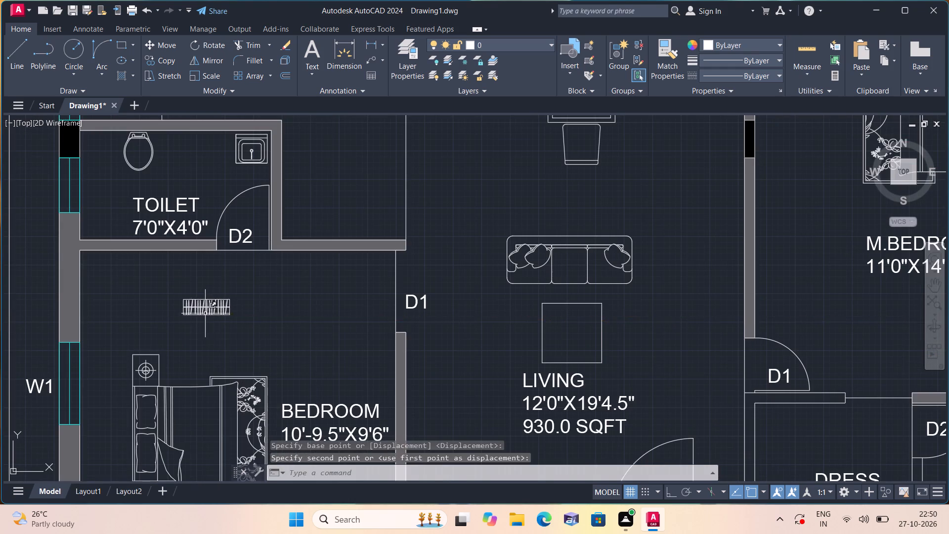
Copy the wardrobe symbol once within the bedroom, placing the duplicate closer to door D1.
scroll(182, 310, up, 1)
click(157, 286)
click(286, 327)
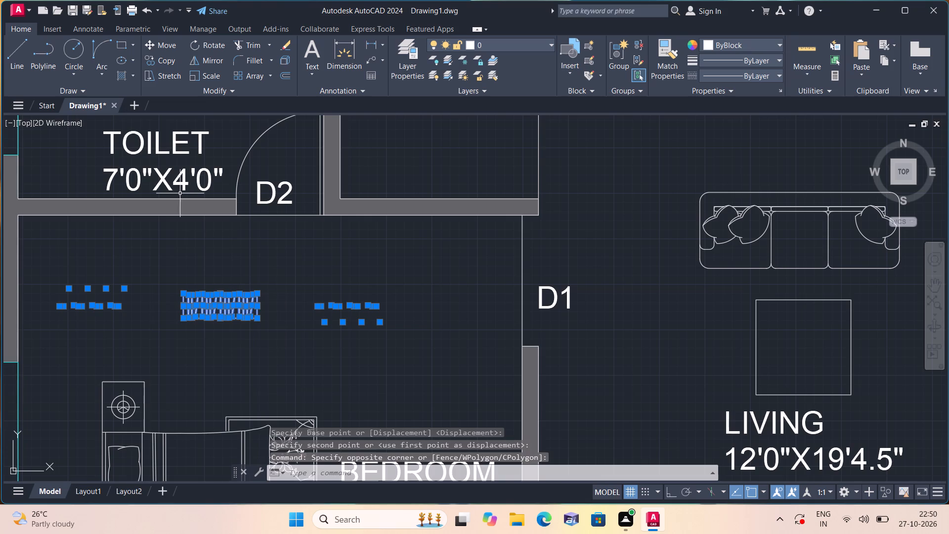
click(161, 58)
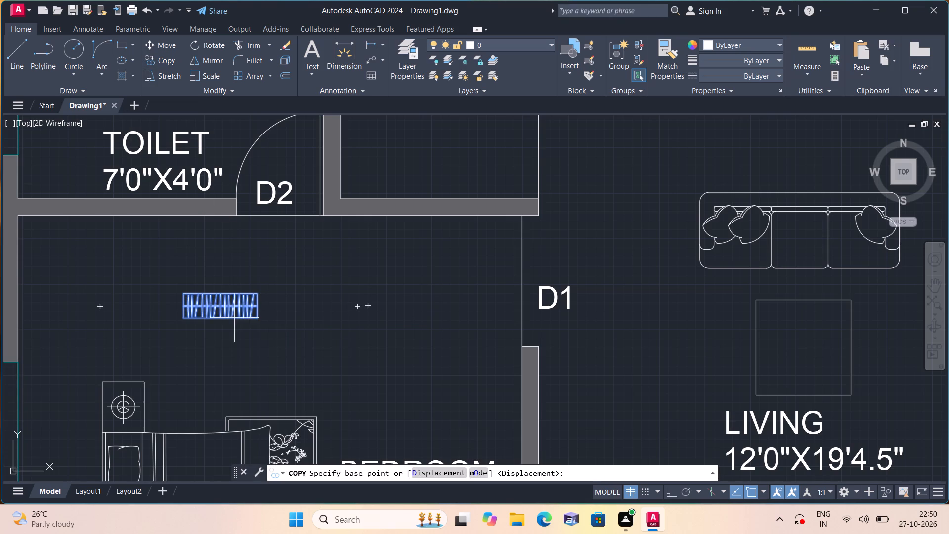
click(222, 301)
click(387, 327)
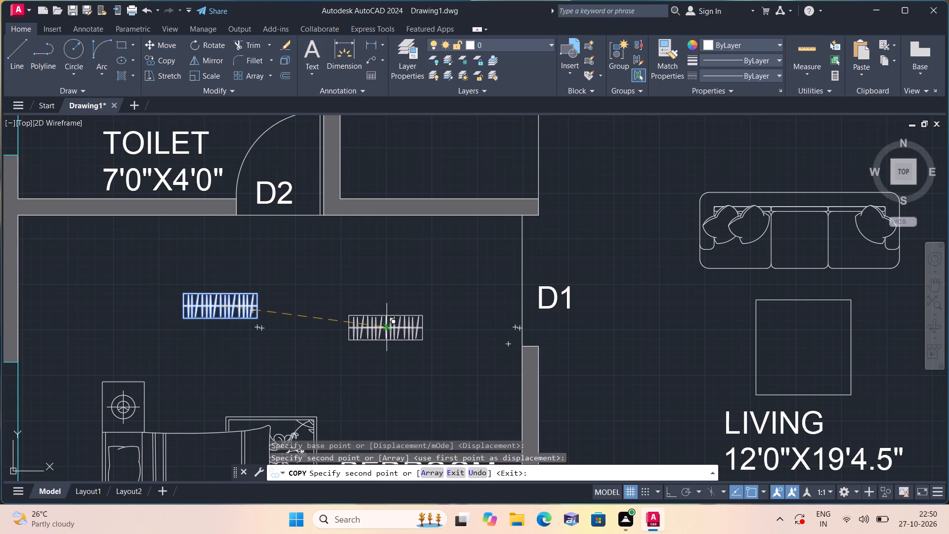
key(Escape)
Rotate the copied wardrobe symbol near door D1 by 90° with Ortho on, and turn Ortho off again.
scroll(395, 334, up, 1)
drag(458, 368, 457, 353)
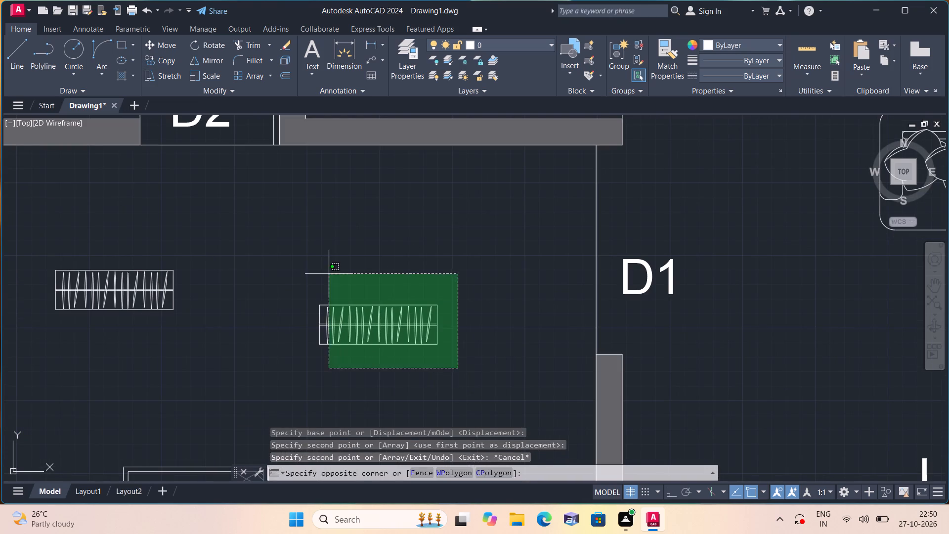
click(326, 272)
drag(388, 391, 376, 375)
click(290, 256)
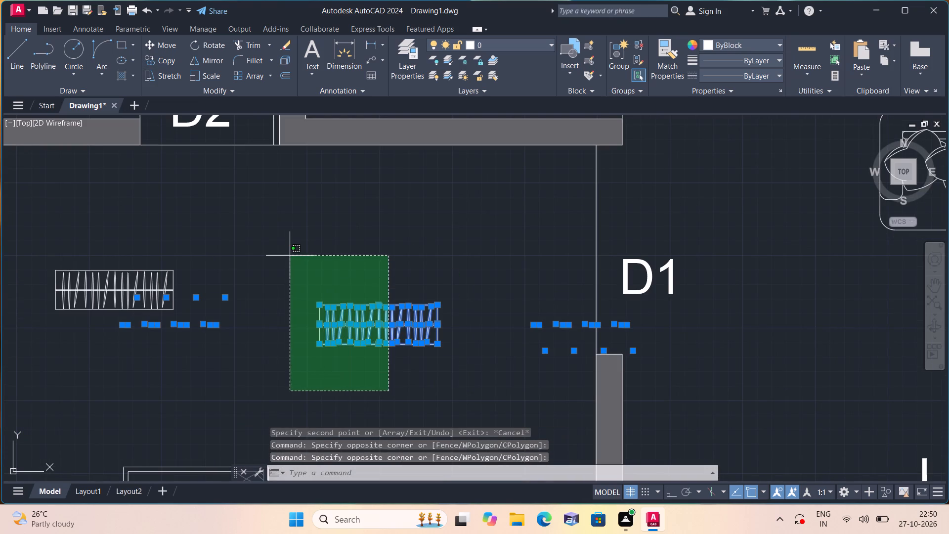
click(668, 488)
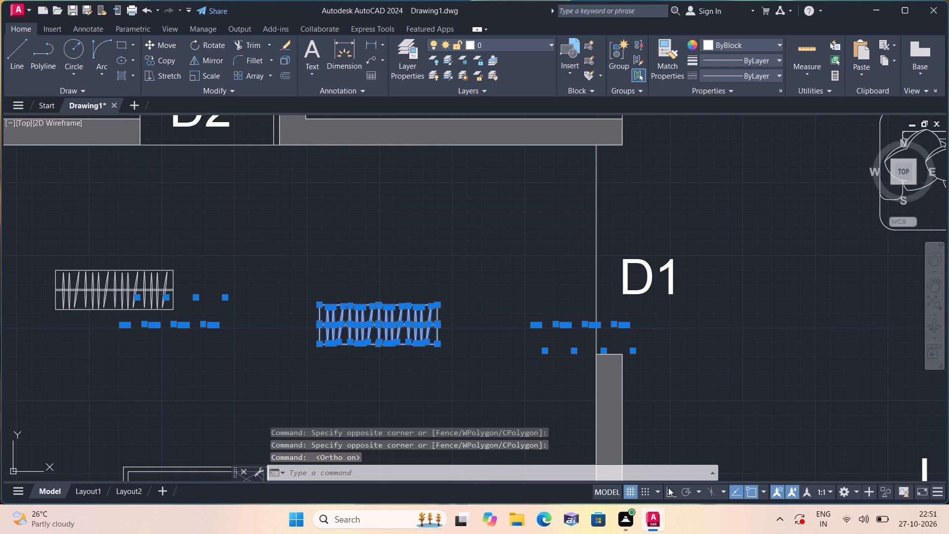
click(209, 40)
drag(393, 320, 391, 311)
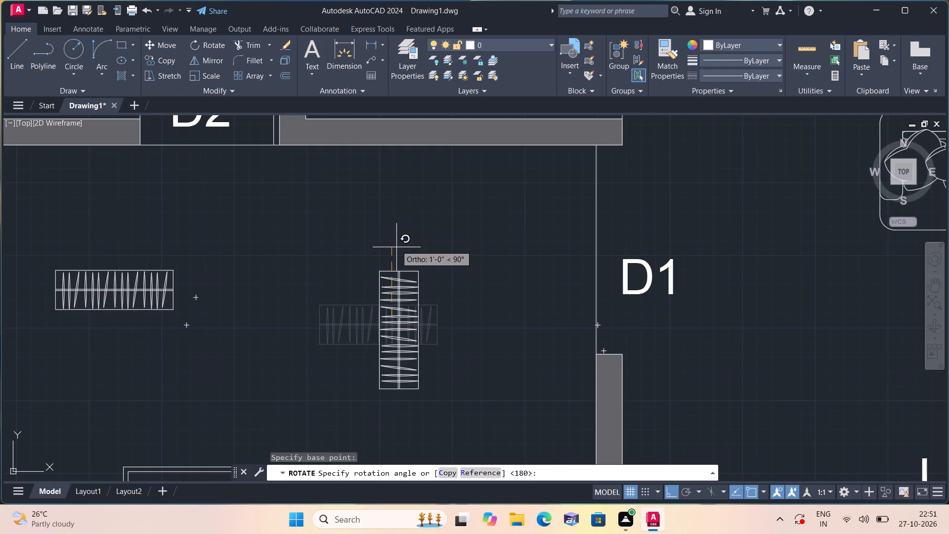
click(396, 241)
scroll(373, 251, down, 2)
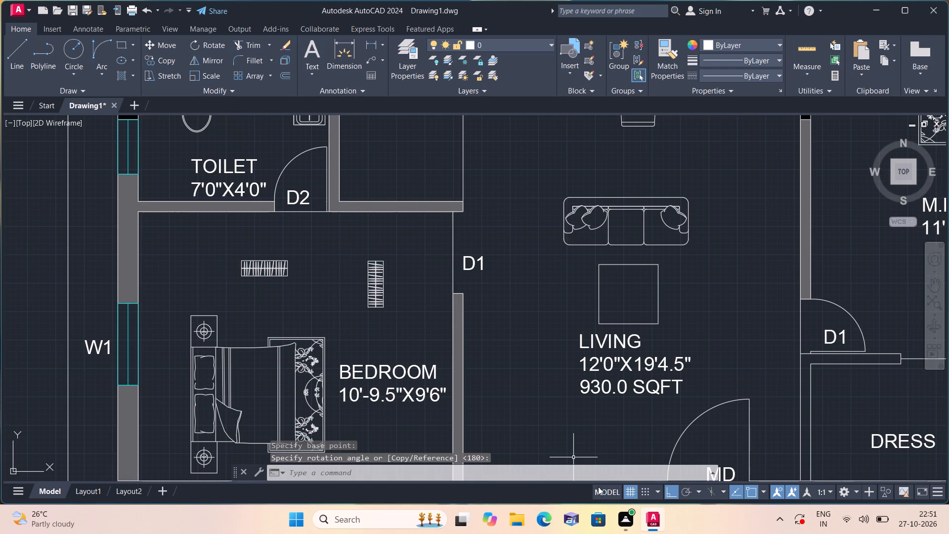
click(669, 491)
Scale up the horizontal wardrobe symbol above the bed to roughly two and a half times its size.
scroll(311, 298, down, 1)
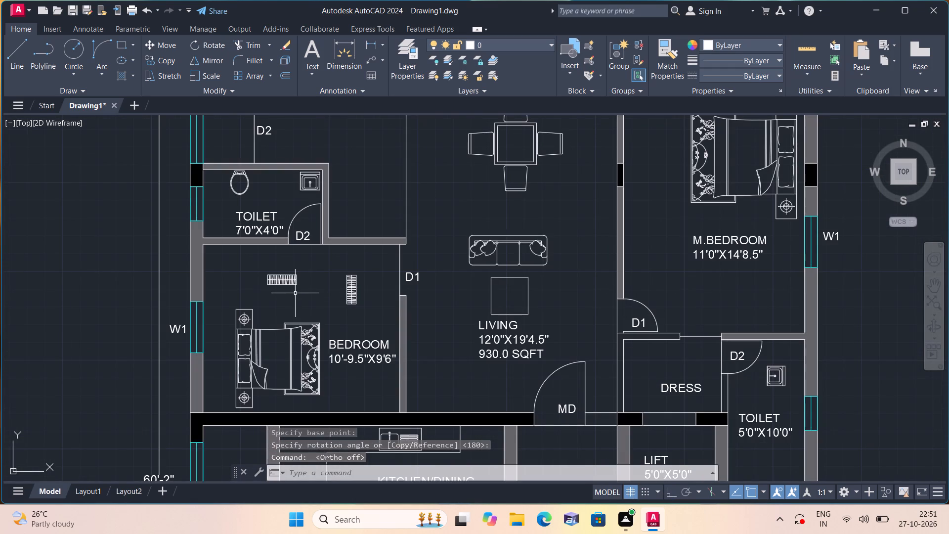
scroll(264, 300, up, 1)
middle_drag(276, 295, 308, 285)
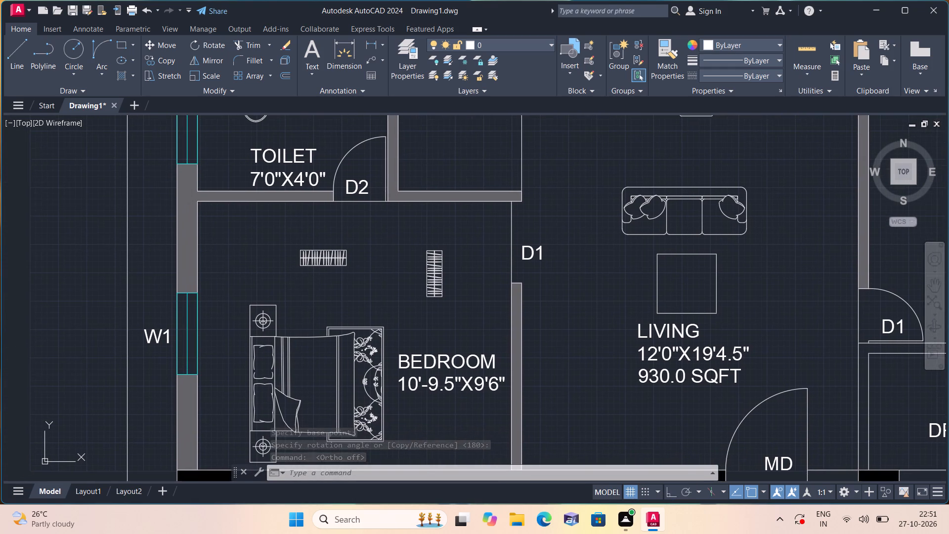
middle_drag(308, 285, 308, 285)
middle_drag(303, 279, 362, 331)
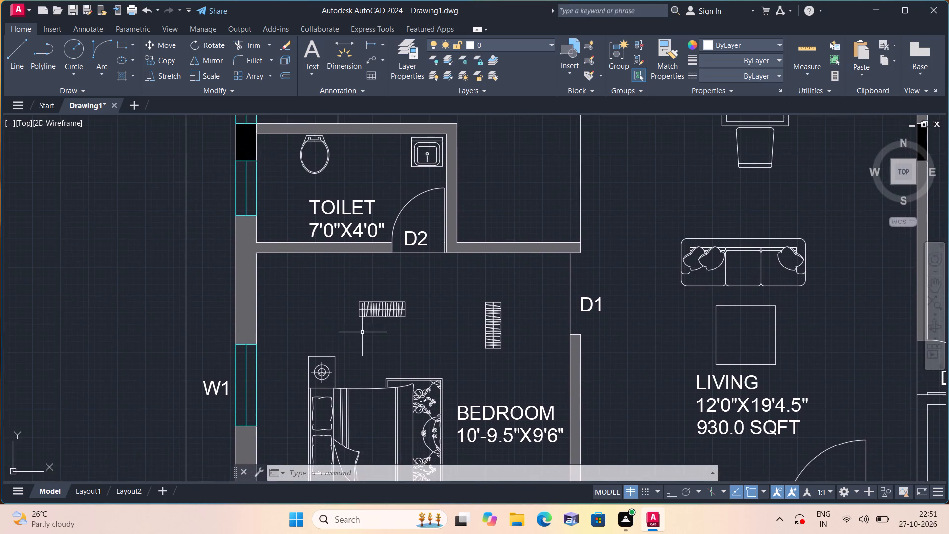
scroll(362, 332, down, 1)
scroll(386, 325, up, 2)
click(409, 335)
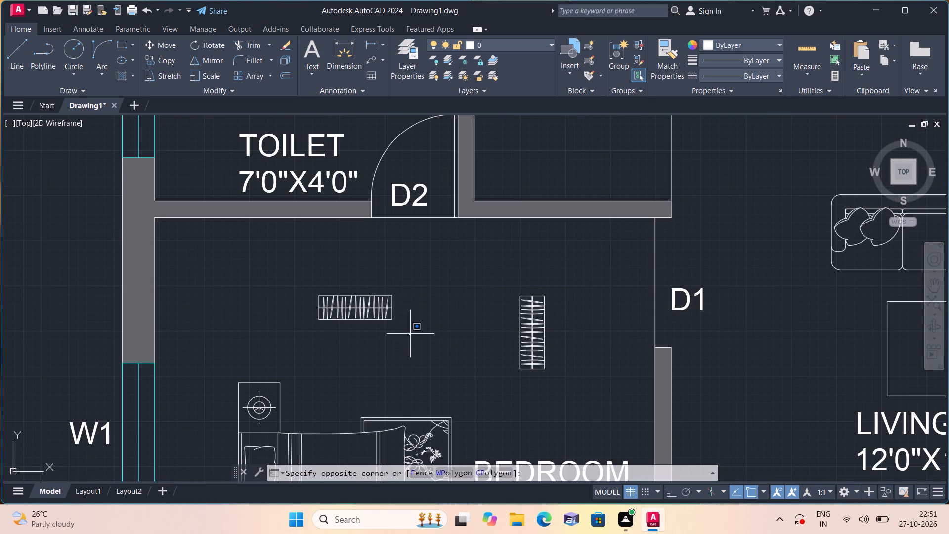
click(276, 260)
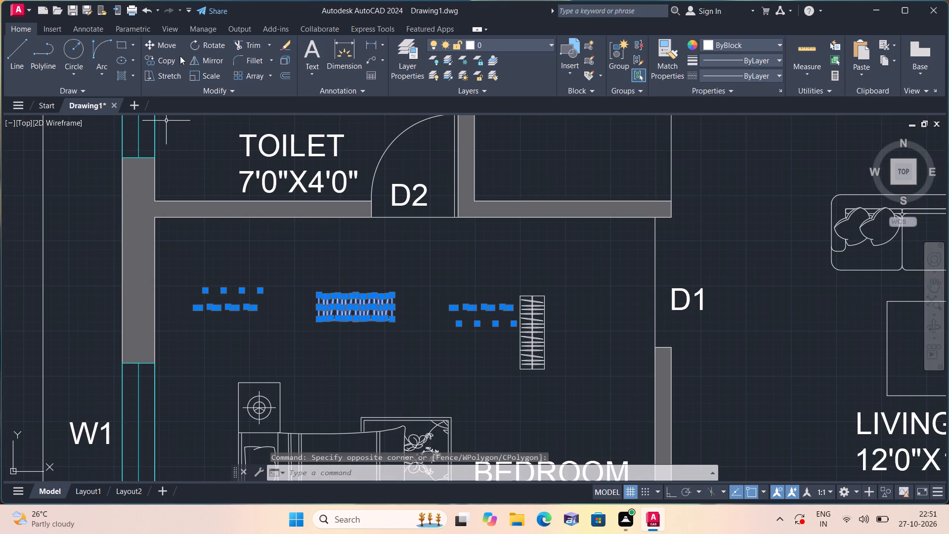
click(206, 75)
click(352, 306)
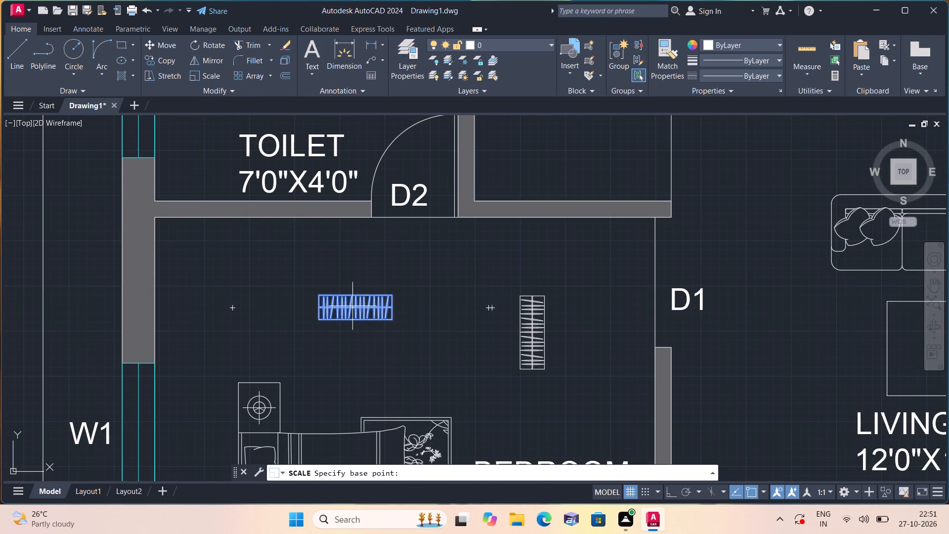
click(427, 360)
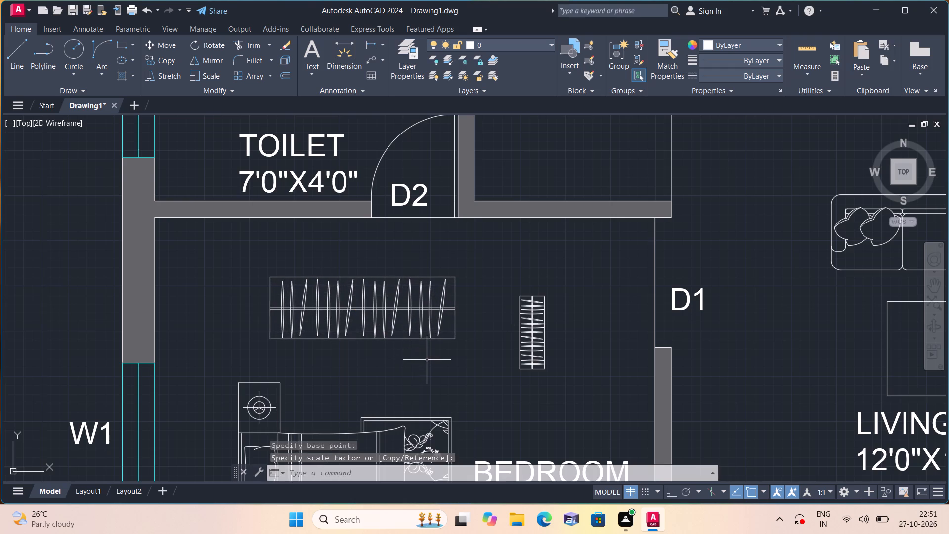
Move the enlarged wardrobe by its upper-left corner into the bedroom's inner corner, where the window wall meets the toilet wall.
drag(466, 359, 454, 344)
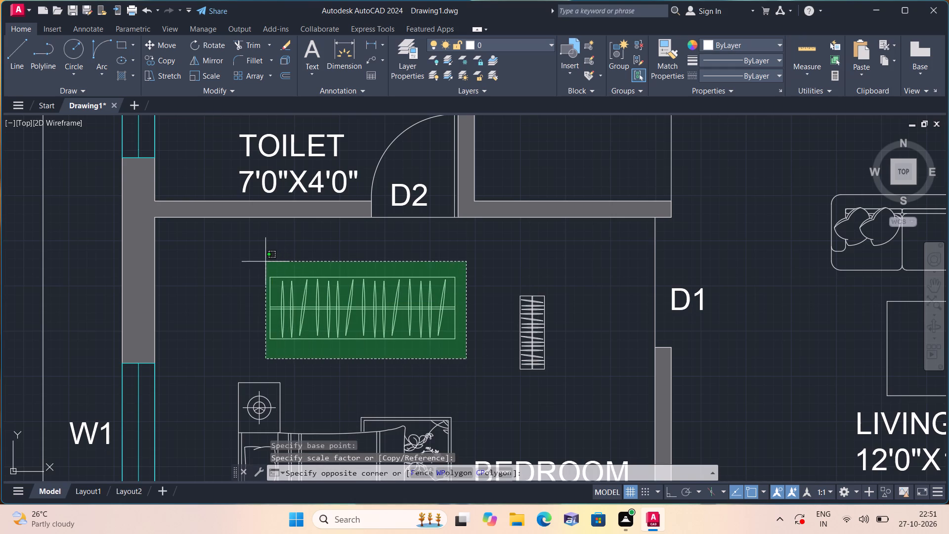
click(252, 259)
click(158, 40)
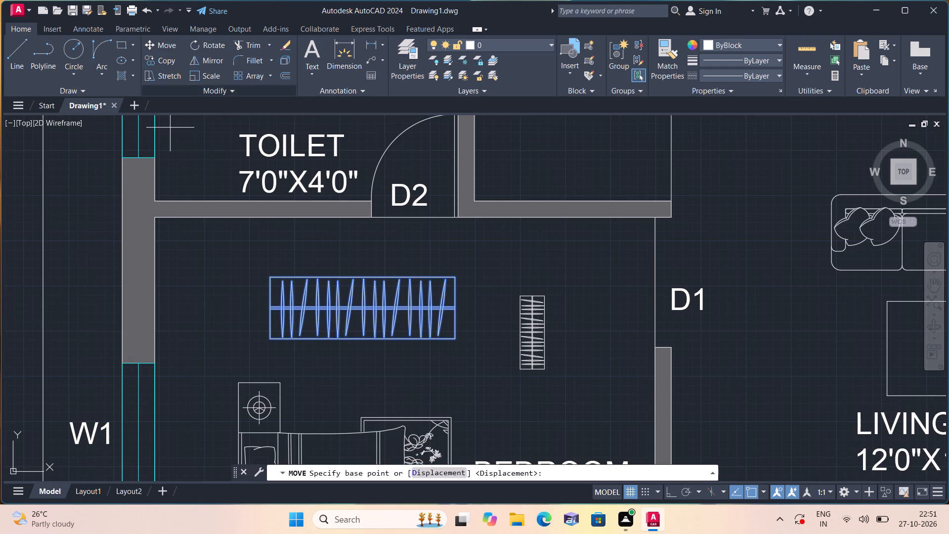
click(271, 275)
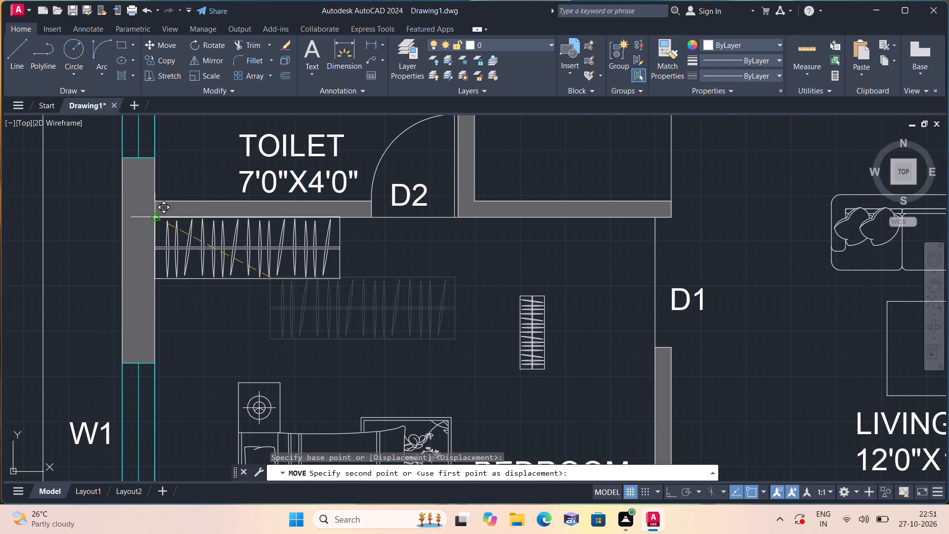
click(155, 220)
middle_drag(166, 223, 220, 233)
scroll(258, 249, up, 1)
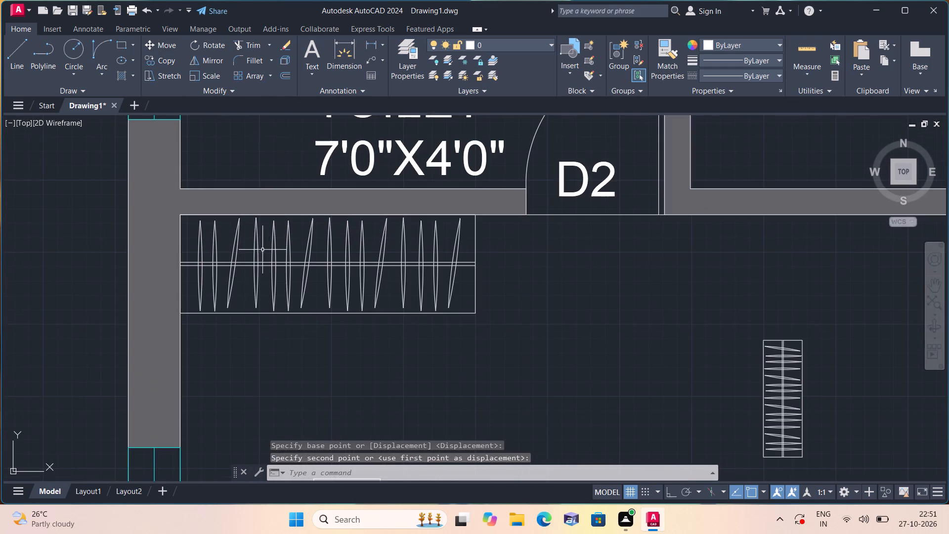
Copy the enlarged horizontal wardrobe by its upper-left corner into the 10'9.5"X13'5.5" bedroom's corner, where the window wall meets the toilet wall.
drag(496, 338, 480, 317)
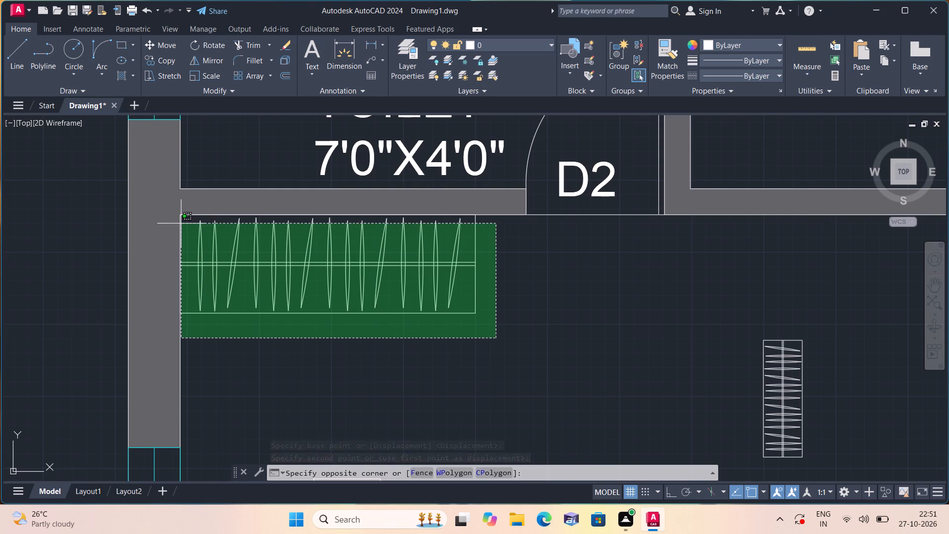
click(191, 222)
scroll(191, 222, up, 2)
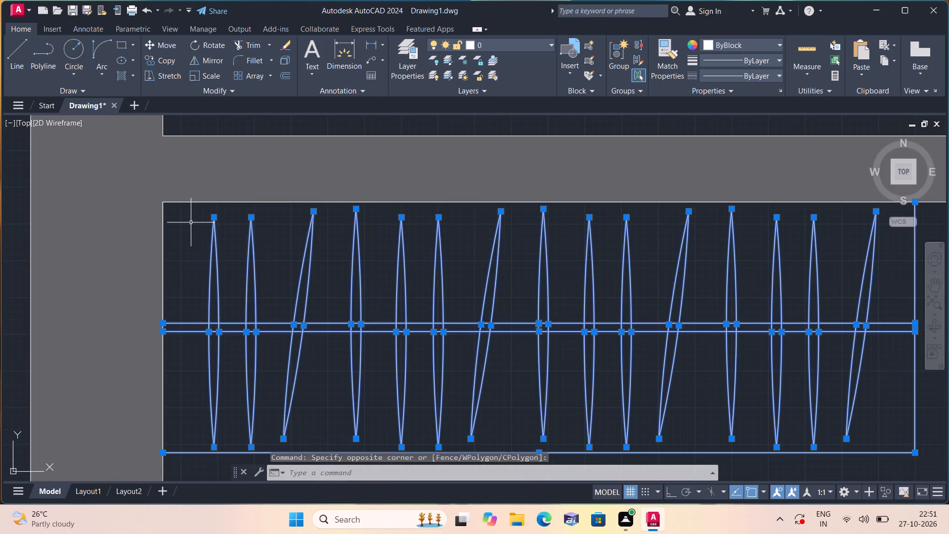
click(175, 201)
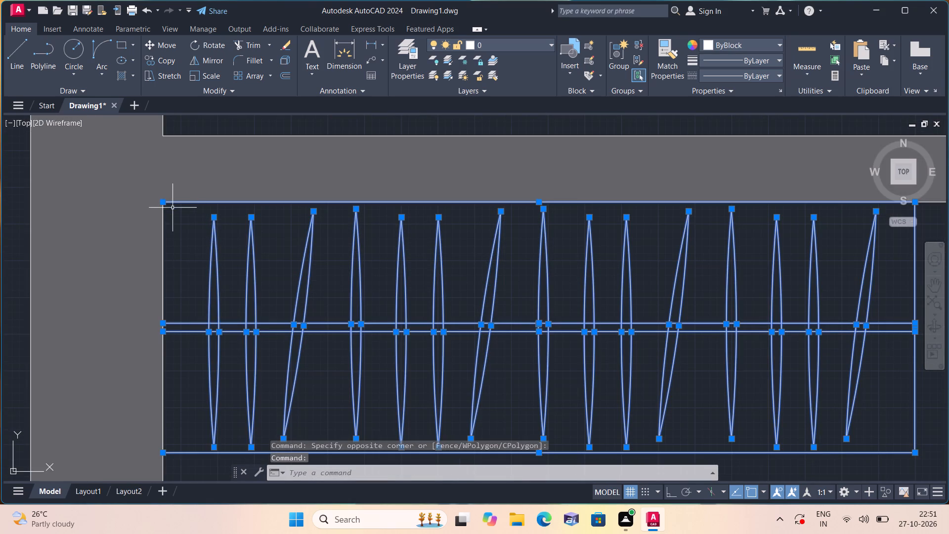
click(162, 213)
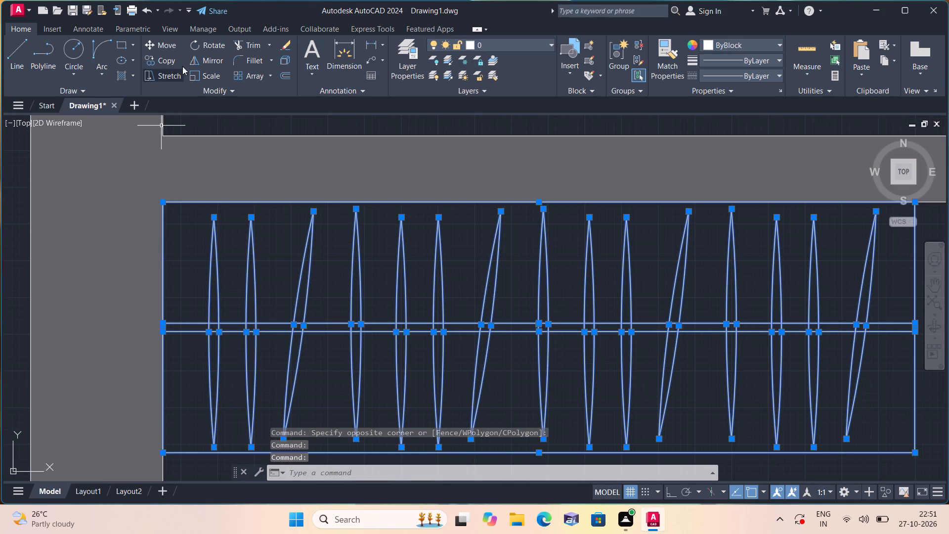
click(164, 59)
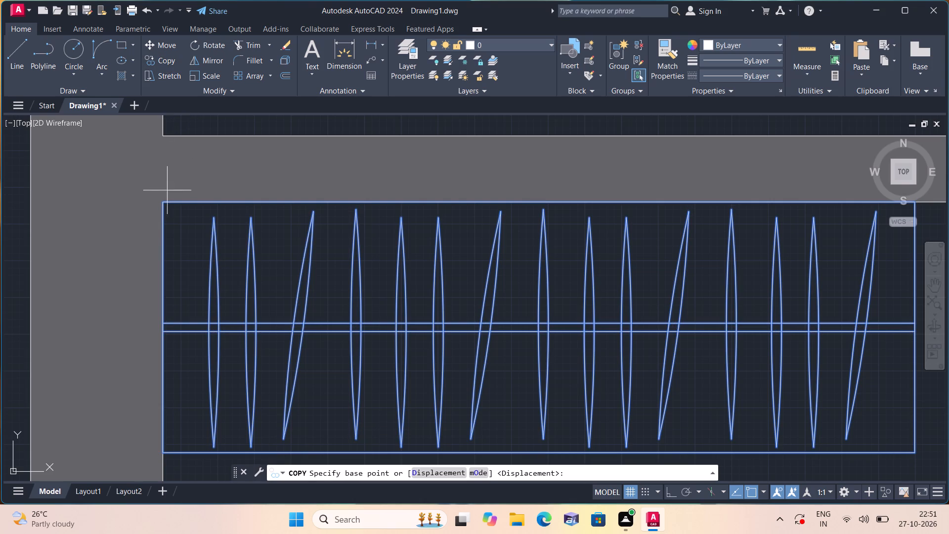
click(164, 201)
scroll(178, 224, down, 2)
middle_drag(181, 227, 175, 149)
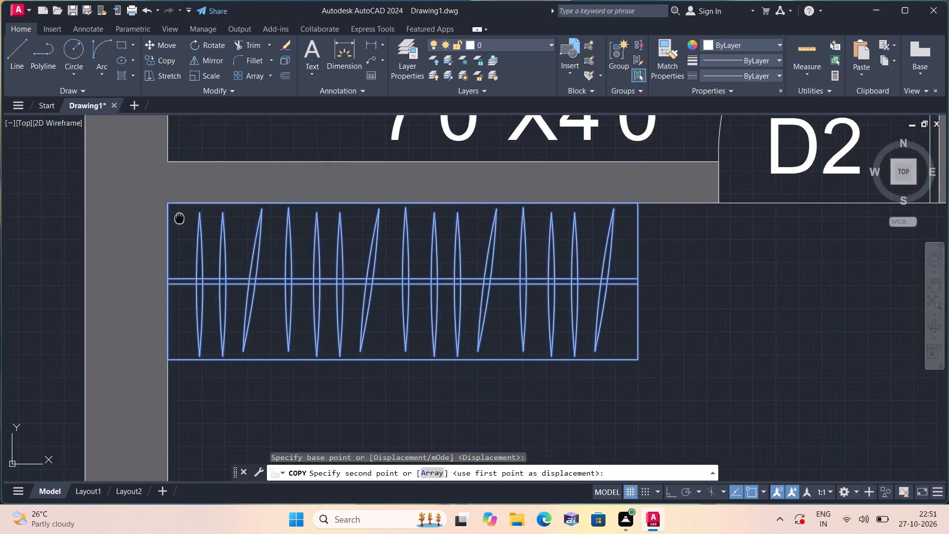
middle_drag(175, 149, 176, 100)
scroll(175, 149, down, 2)
middle_drag(204, 226, 206, 102)
scroll(204, 140, down, 2)
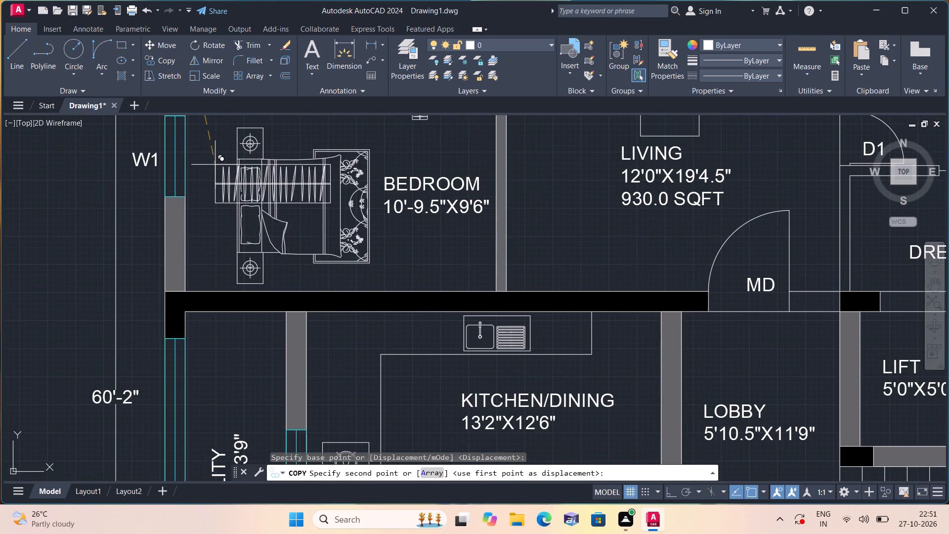
middle_drag(232, 214, 231, 94)
scroll(222, 135, down, 1)
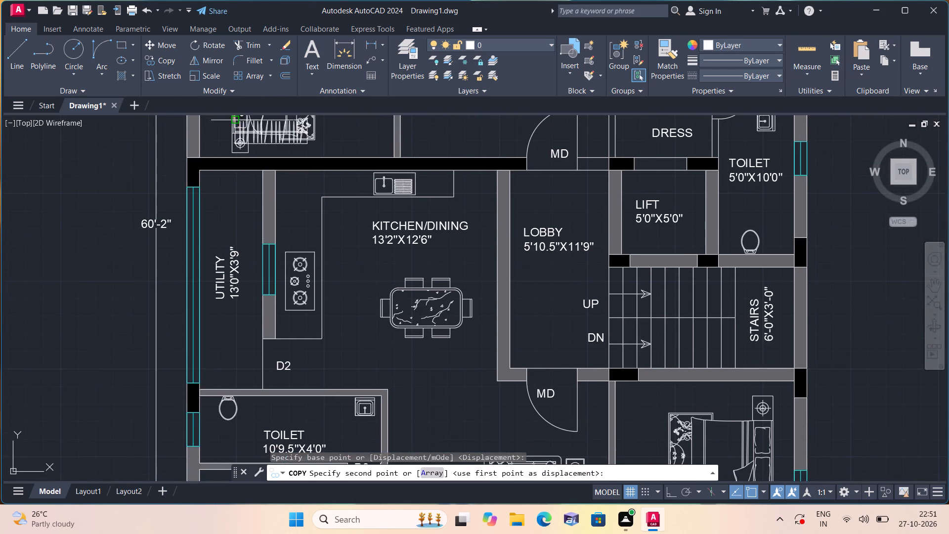
middle_drag(242, 247, 293, 81)
scroll(271, 197, down, 1)
scroll(275, 231, up, 2)
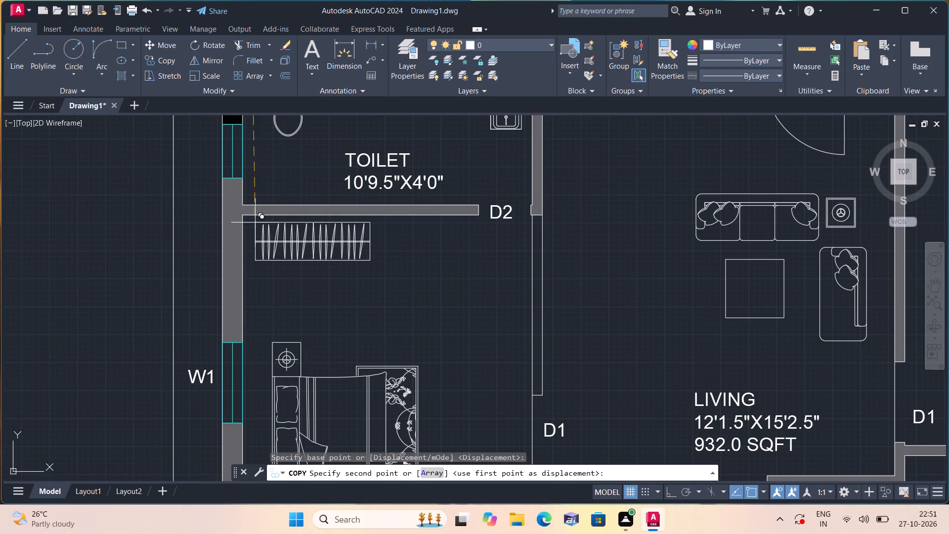
click(242, 215)
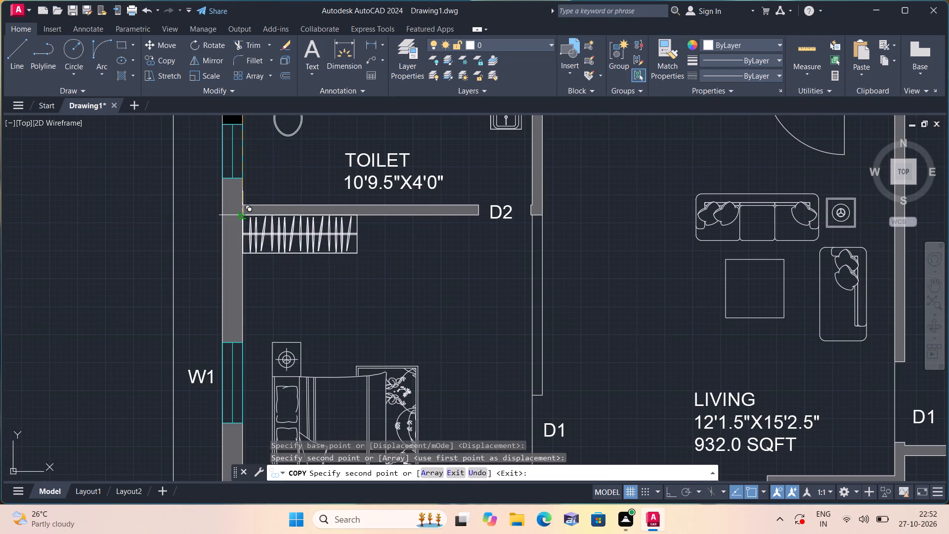
Place another copy of the wardrobe in the 11'0"X14'8.5" M.BEDROOM, just above the wall of the 5'0"X10'0" toilet.
scroll(334, 217, down, 2)
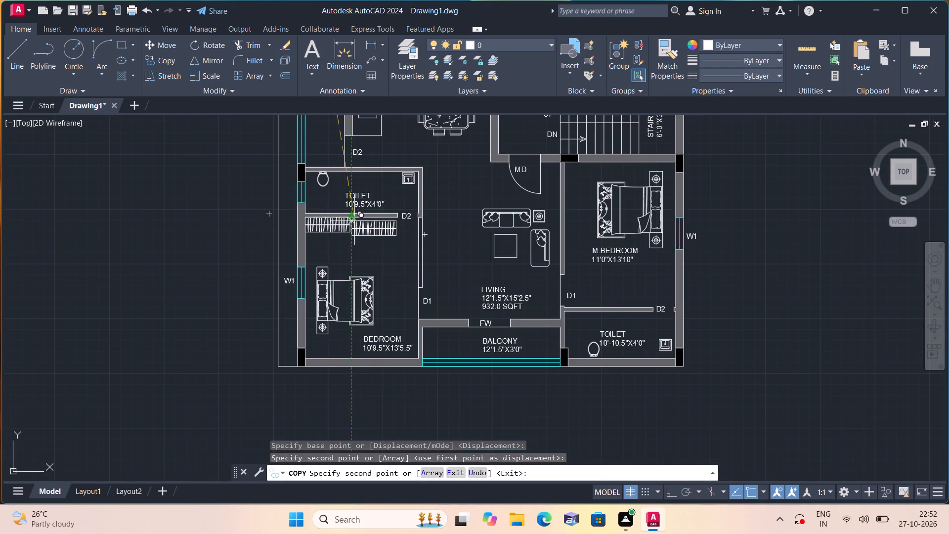
middle_drag(622, 155, 518, 349)
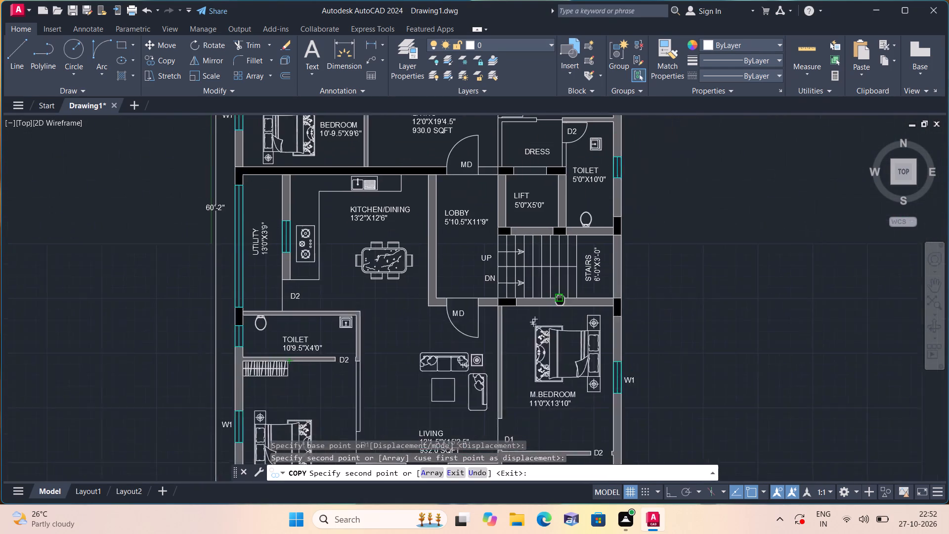
middle_drag(518, 349, 516, 352)
scroll(510, 144, up, 2)
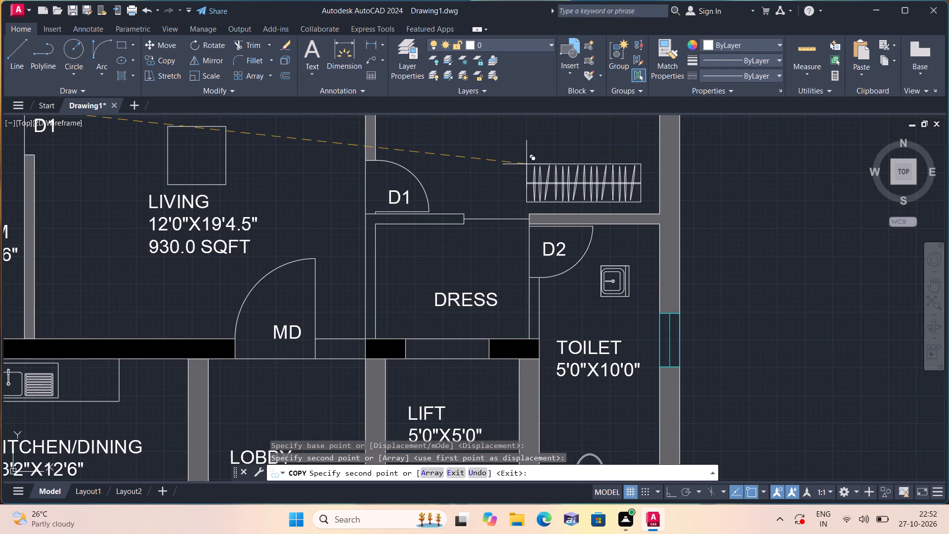
click(526, 164)
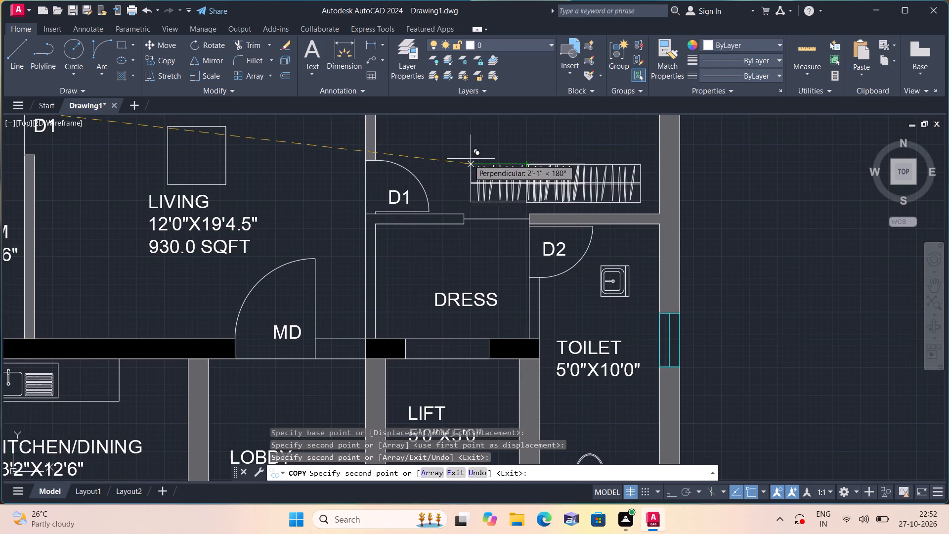
key(Escape)
Move the small vertical wardrobe from the 10'-9.5"X9'6" bedroom into the DRESS room, near its wall on the living-room side.
scroll(454, 195, down, 1)
scroll(431, 260, down, 1)
middle_drag(431, 260, 459, 223)
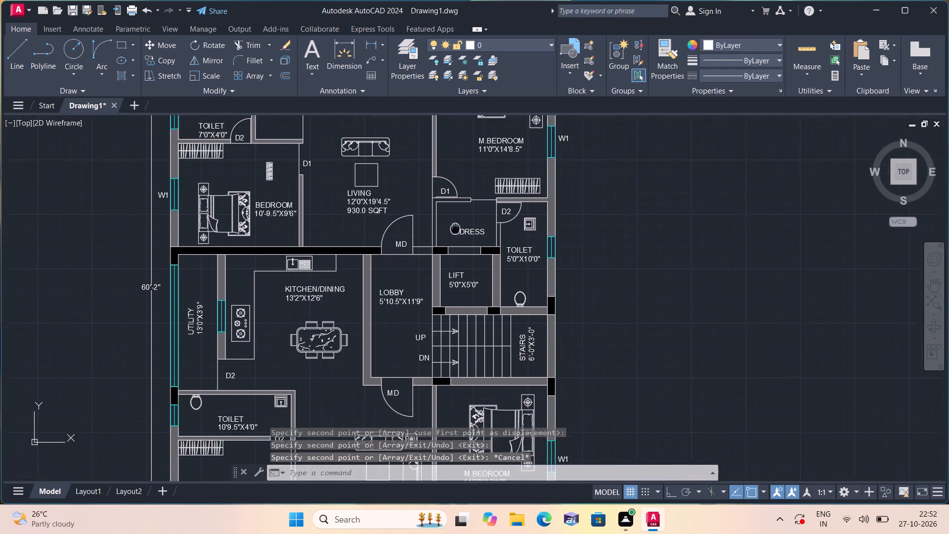
middle_drag(459, 223, 466, 212)
middle_drag(255, 144, 263, 161)
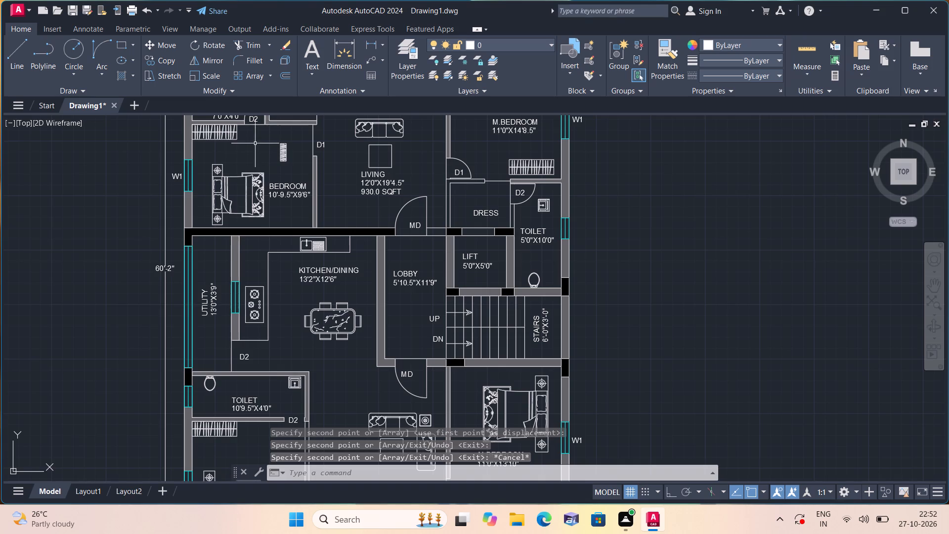
middle_drag(263, 161, 311, 234)
scroll(304, 225, up, 1)
scroll(233, 191, up, 2)
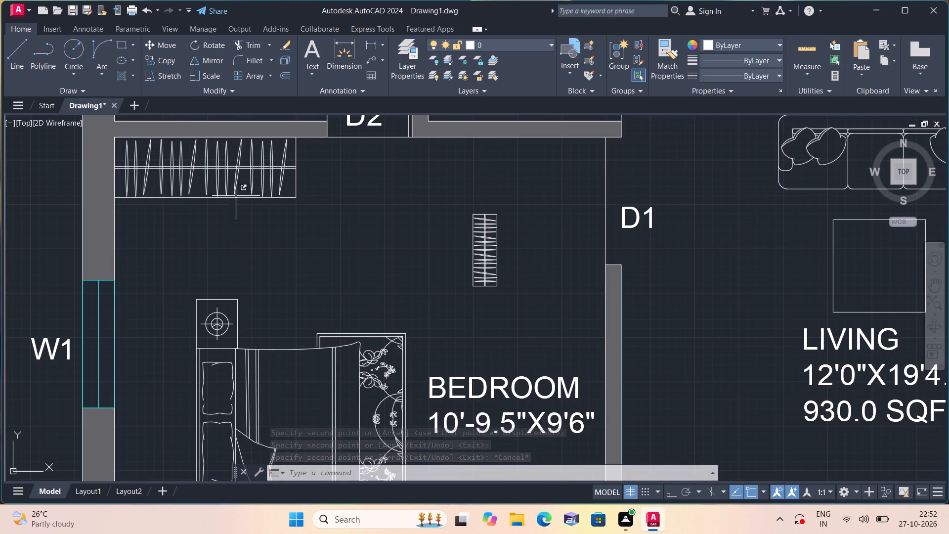
scroll(240, 206, up, 1)
middle_drag(234, 202, 277, 276)
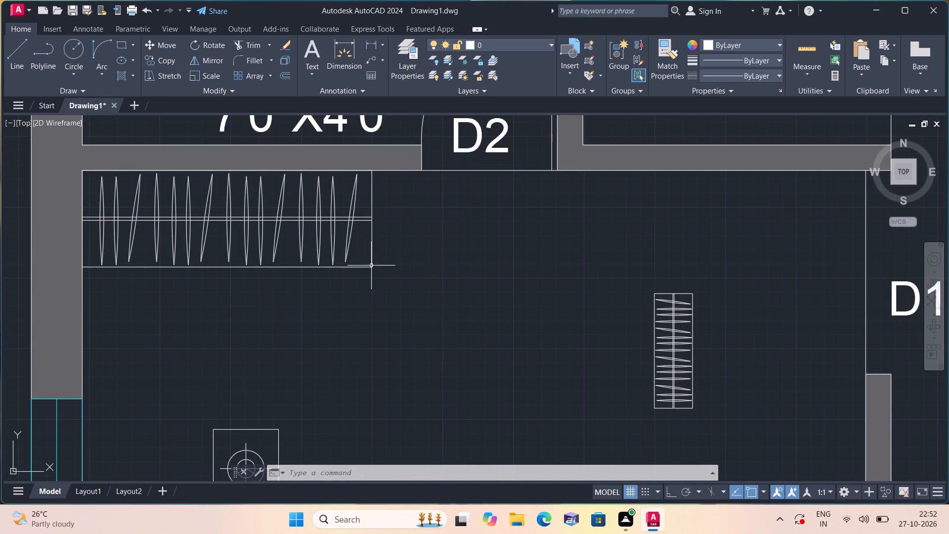
middle_drag(372, 267, 351, 117)
scroll(351, 117, down, 1)
drag(492, 127, 518, 124)
click(578, 220)
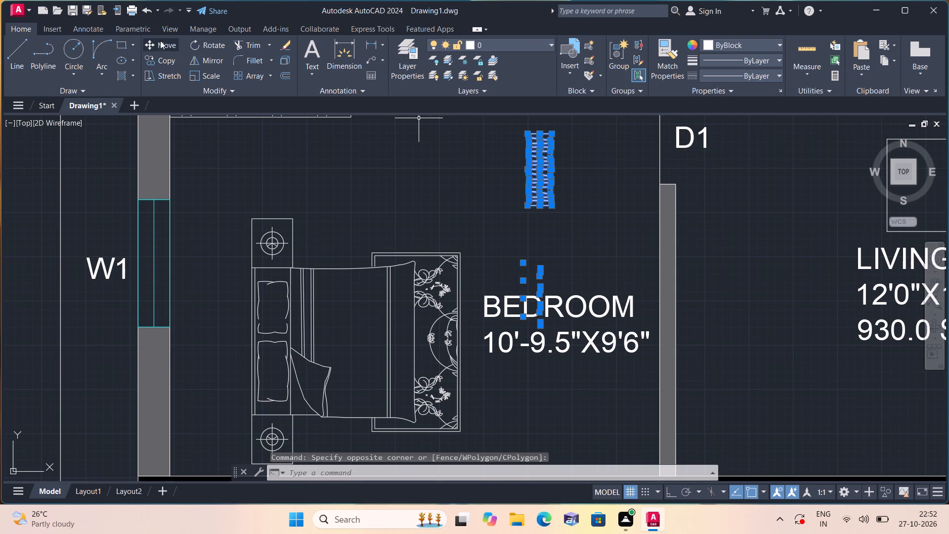
click(161, 45)
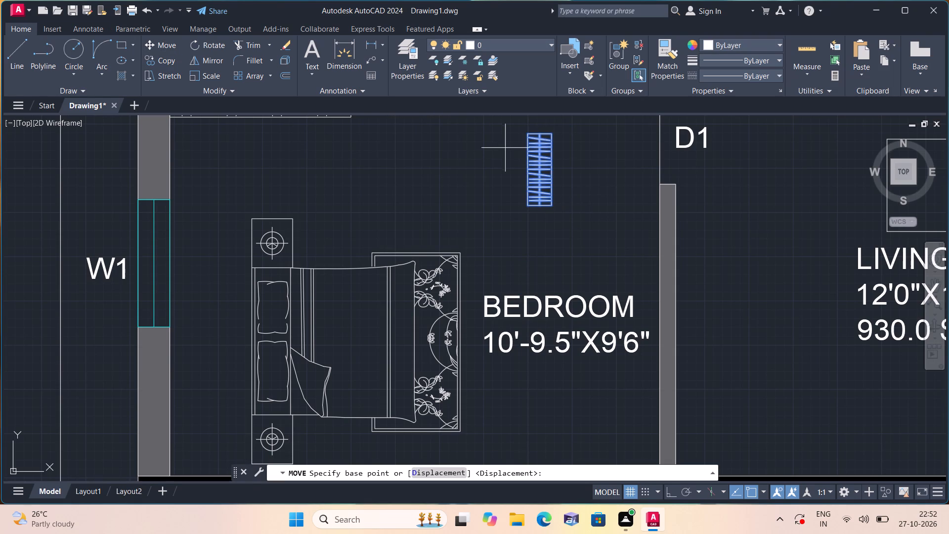
click(529, 135)
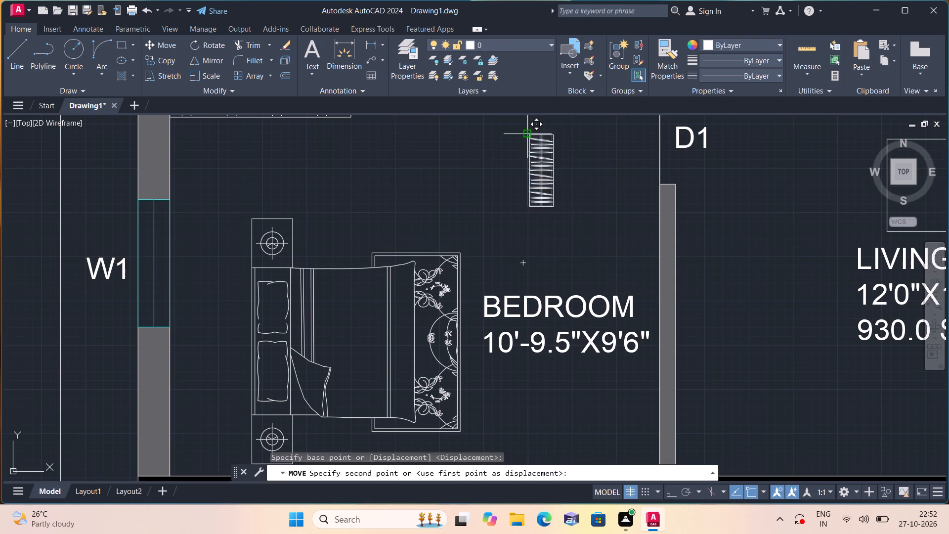
middle_drag(528, 150, 160, 266)
scroll(167, 265, down, 2)
scroll(415, 344, up, 2)
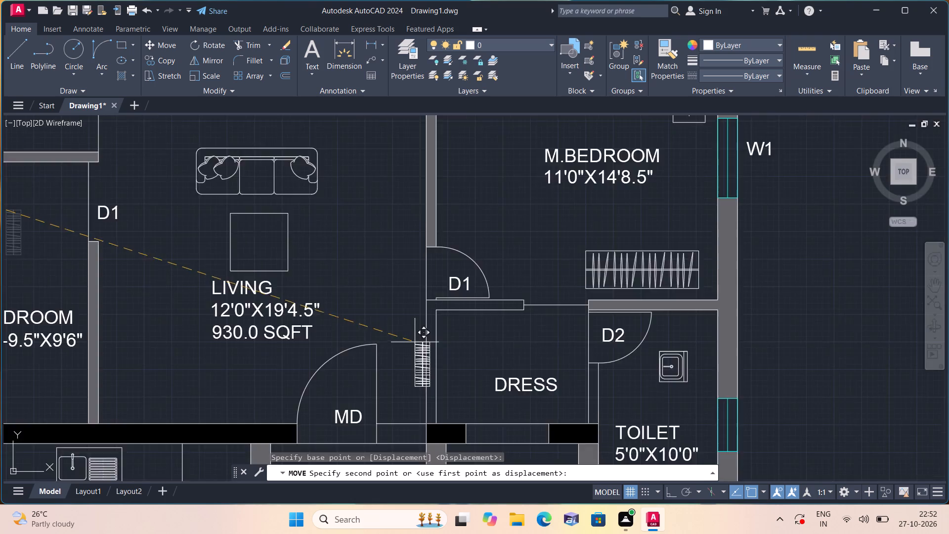
middle_drag(453, 329, 453, 324)
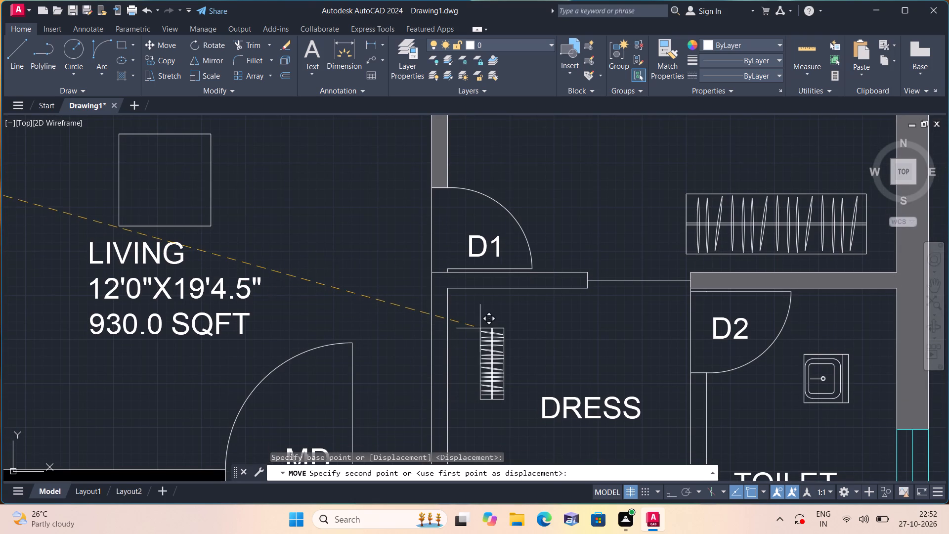
click(480, 328)
Scale up the vertical wardrobe in the DRESS room to roughly two and a half times its size.
scroll(510, 365, up, 1)
middle_drag(505, 363, 458, 223)
scroll(460, 235, up, 1)
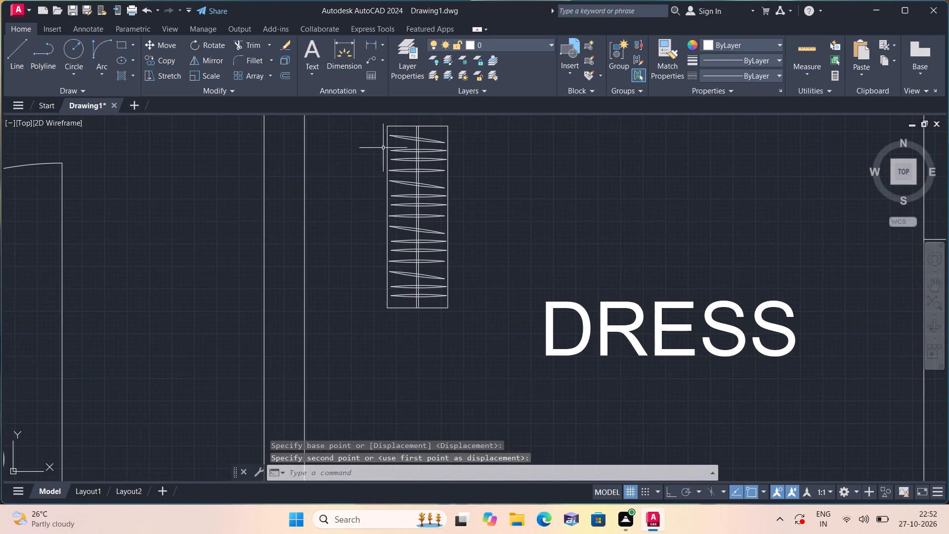
scroll(380, 142, down, 2)
click(373, 125)
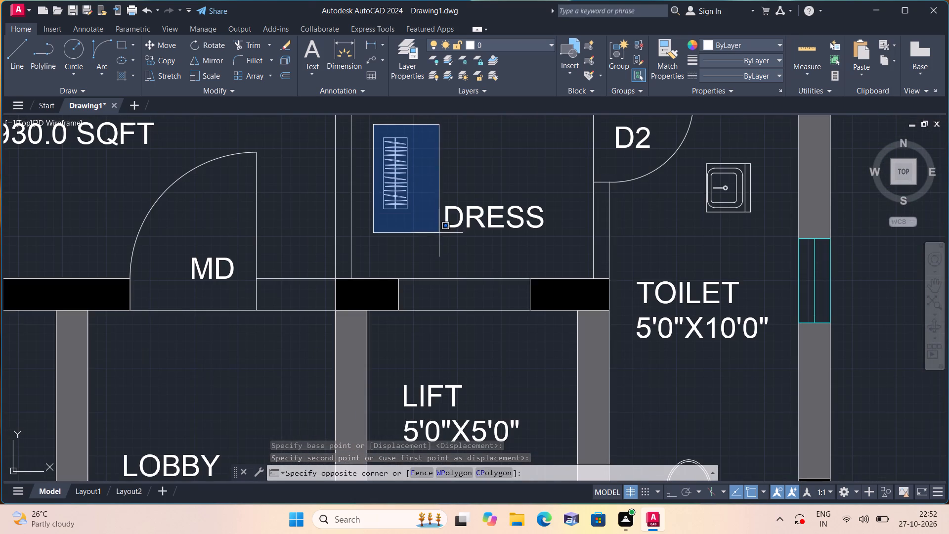
click(425, 222)
middle_drag(424, 222, 420, 272)
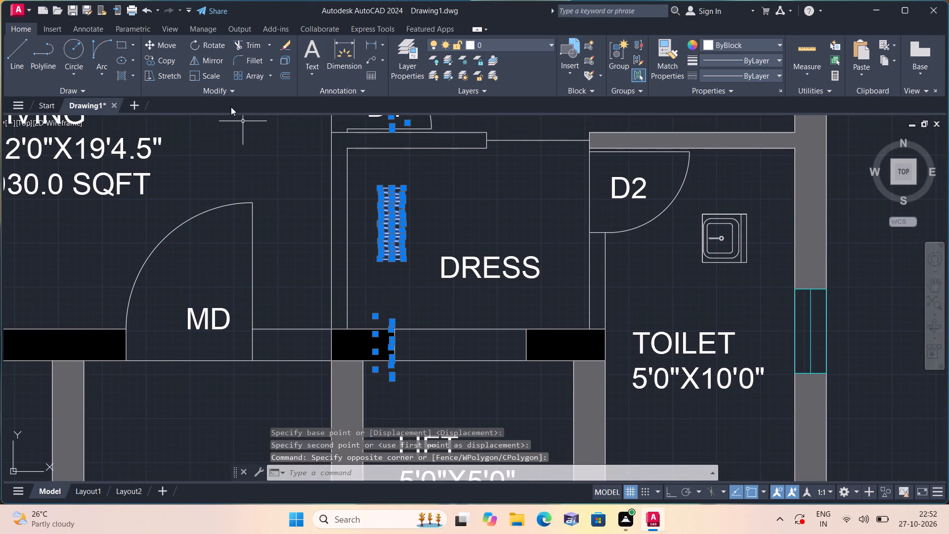
click(210, 75)
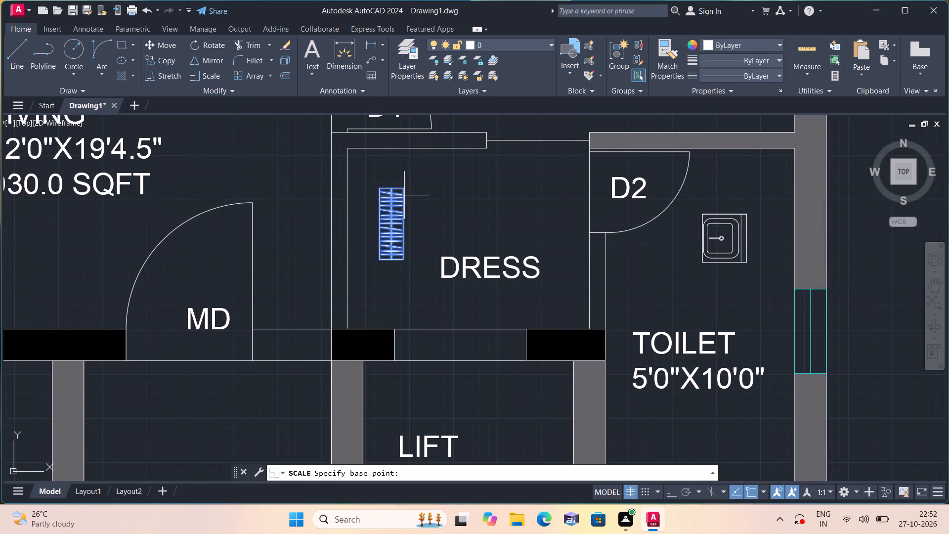
click(390, 207)
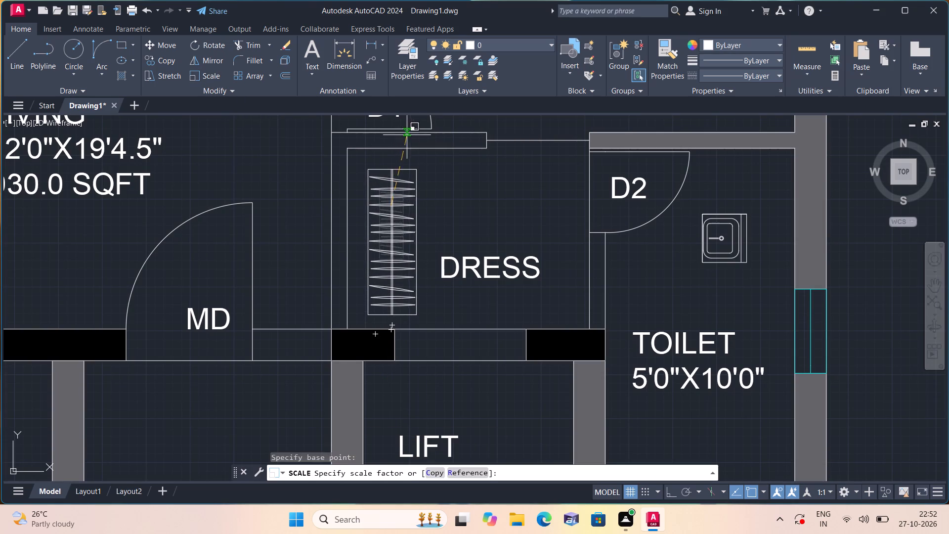
click(448, 134)
Move the whole enlarged wardrobe by its upper-left corner into the DRESS room's inner corner, where the living-room wall meets the wall below door D1.
scroll(429, 311, up, 1)
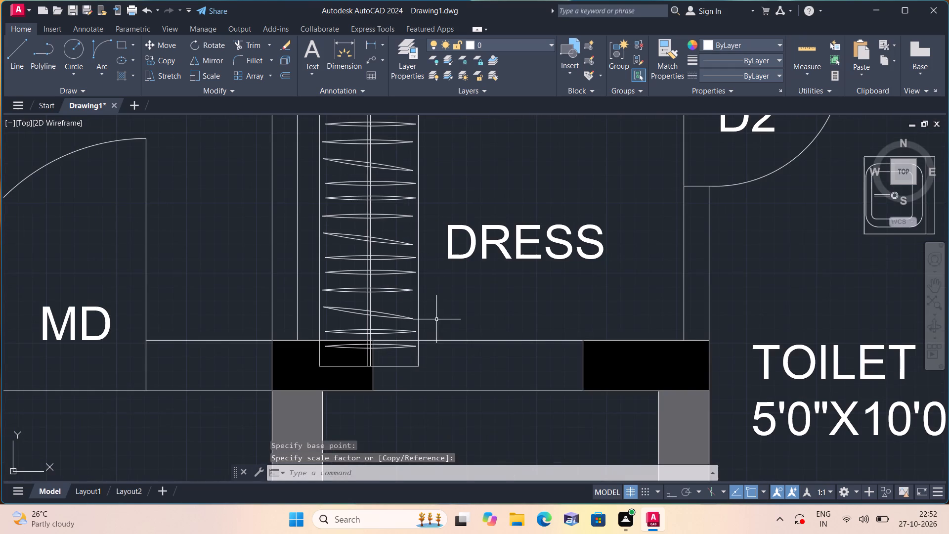
click(436, 320)
click(311, 205)
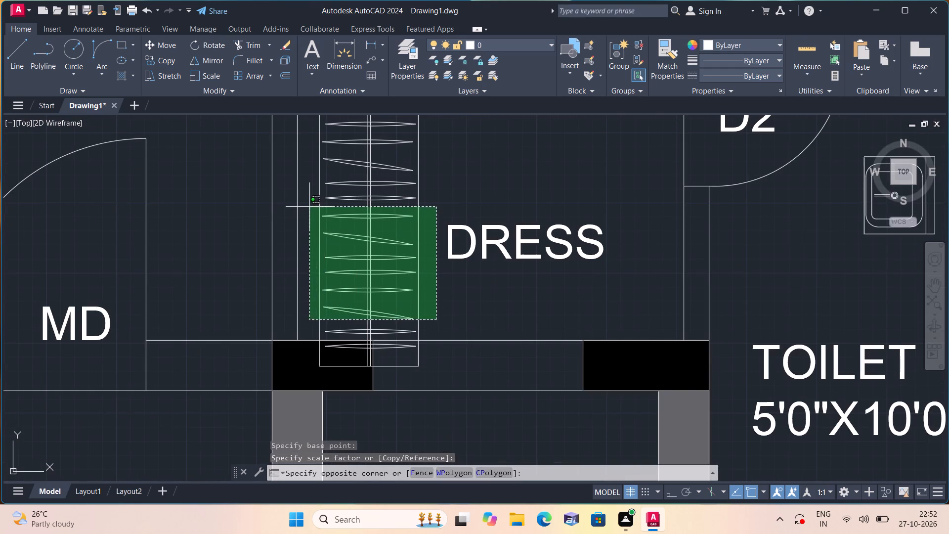
scroll(331, 232, down, 1)
scroll(382, 300, up, 3)
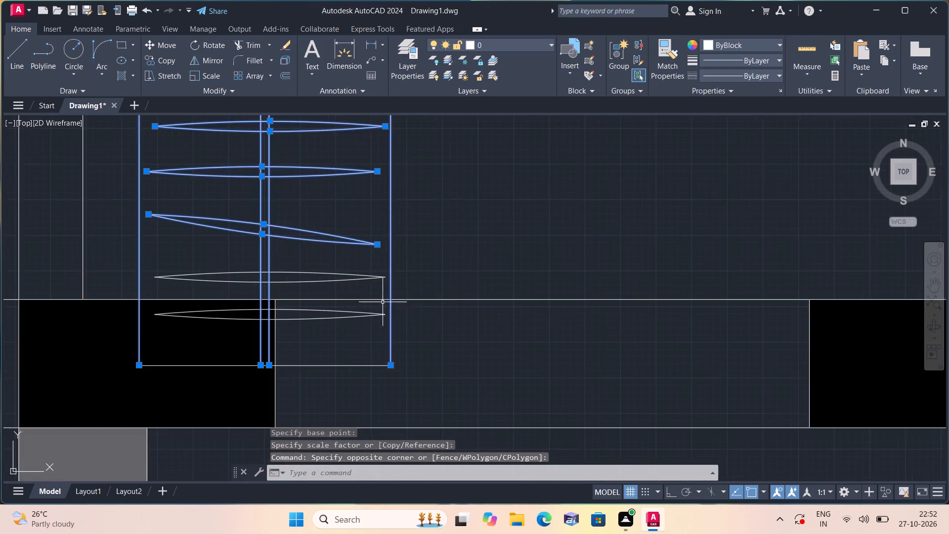
scroll(377, 315, up, 1)
click(385, 343)
click(348, 306)
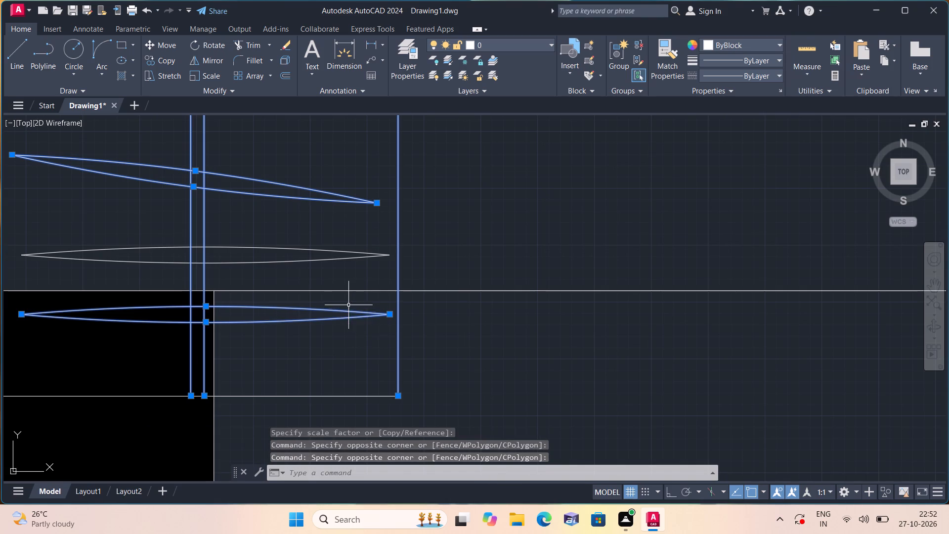
drag(423, 401, 418, 397)
click(345, 347)
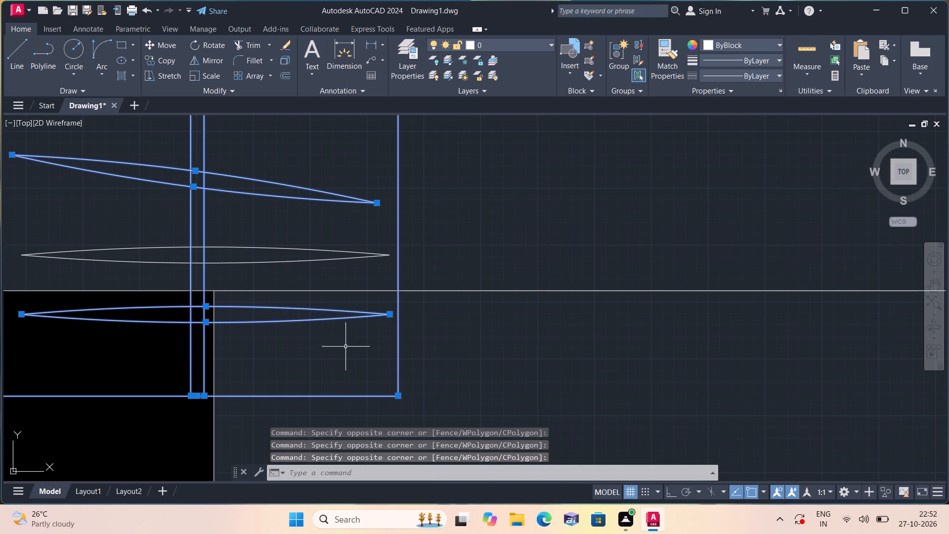
middle_drag(325, 333, 456, 406)
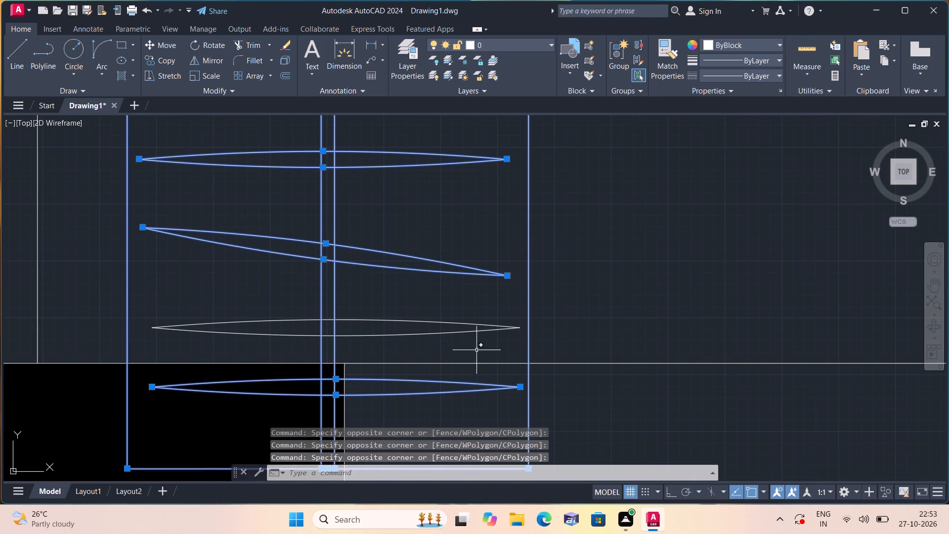
drag(473, 342, 462, 329)
click(367, 264)
scroll(363, 231, down, 1)
middle_drag(362, 230, 464, 413)
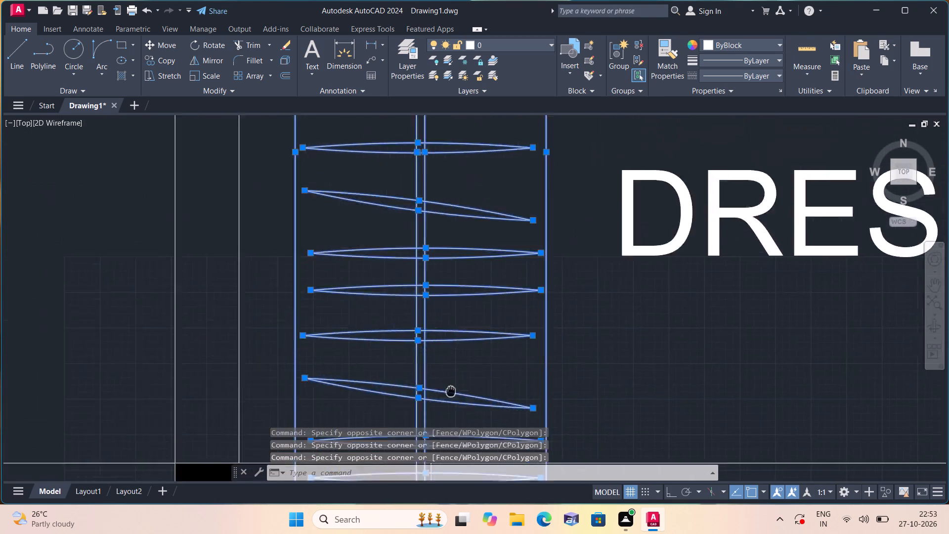
middle_drag(464, 413, 474, 423)
scroll(475, 423, down, 2)
scroll(494, 319, up, 1)
drag(561, 320, 553, 309)
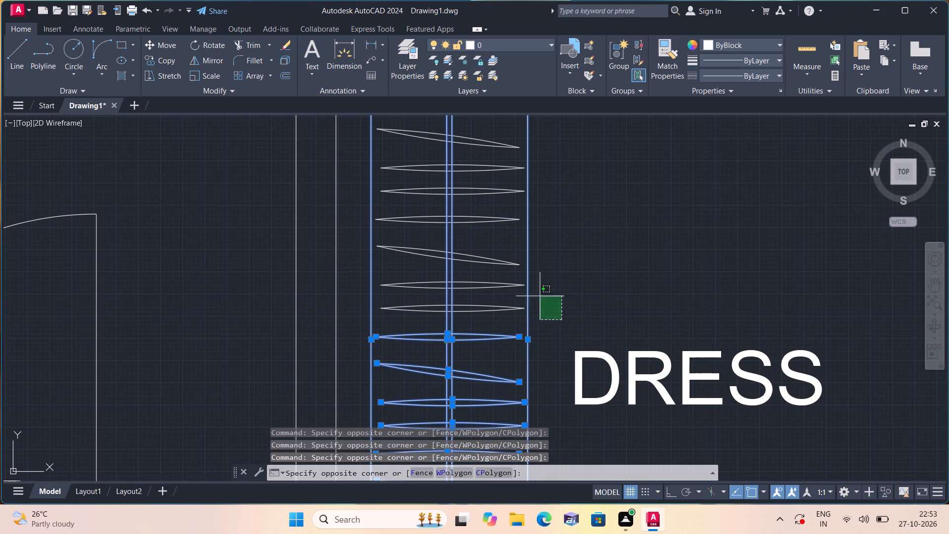
middle_drag(417, 205, 481, 301)
scroll(416, 205, down, 1)
click(465, 232)
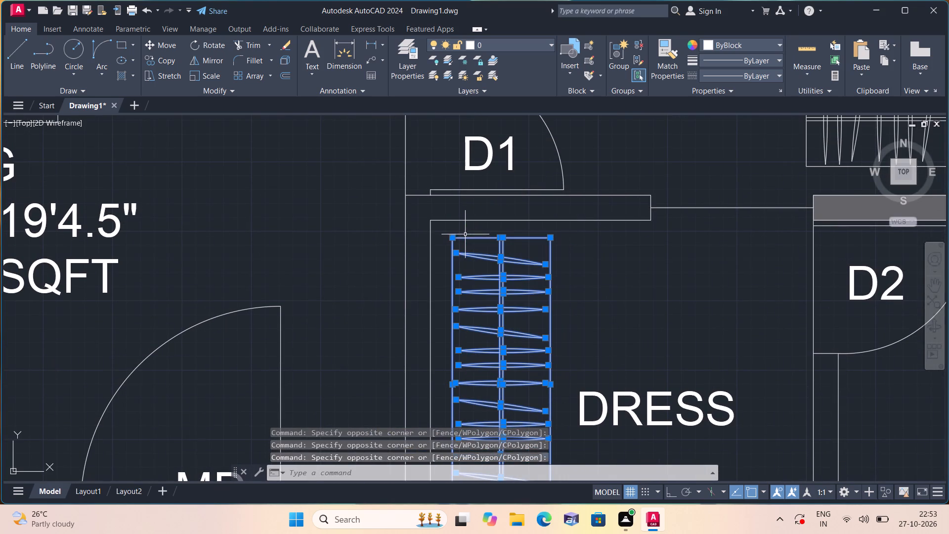
click(157, 42)
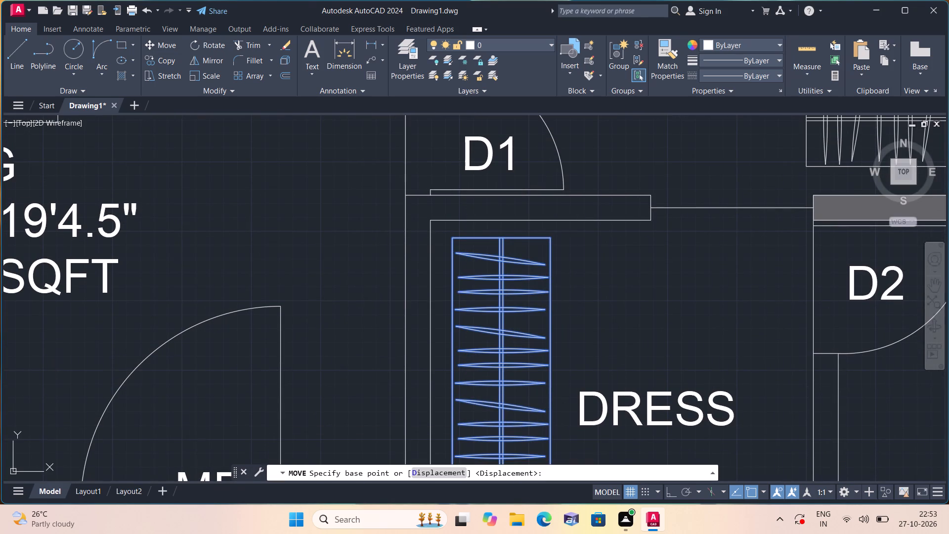
click(451, 237)
click(427, 218)
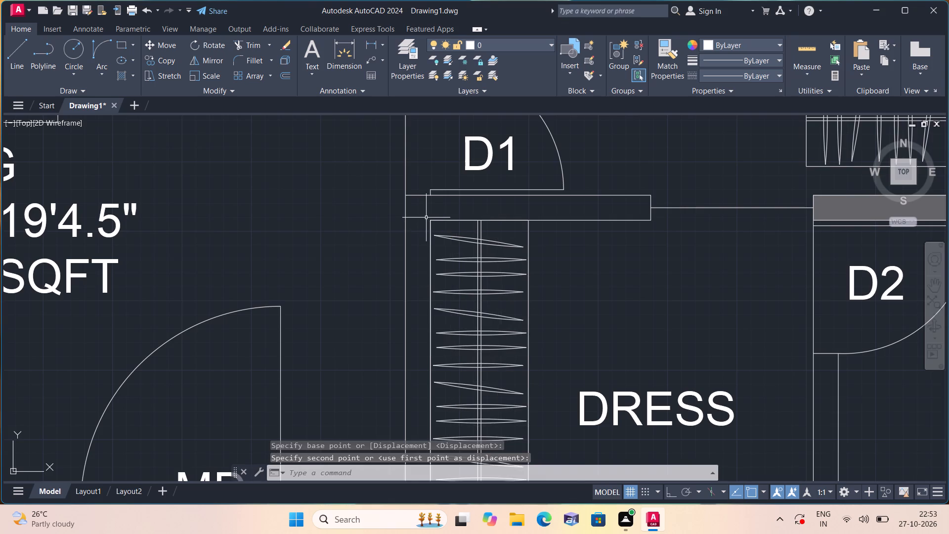
Try to scale the whole DRESS room wardrobe to fit clear of the black column, using a base point inside its lower half.
scroll(426, 218, down, 1)
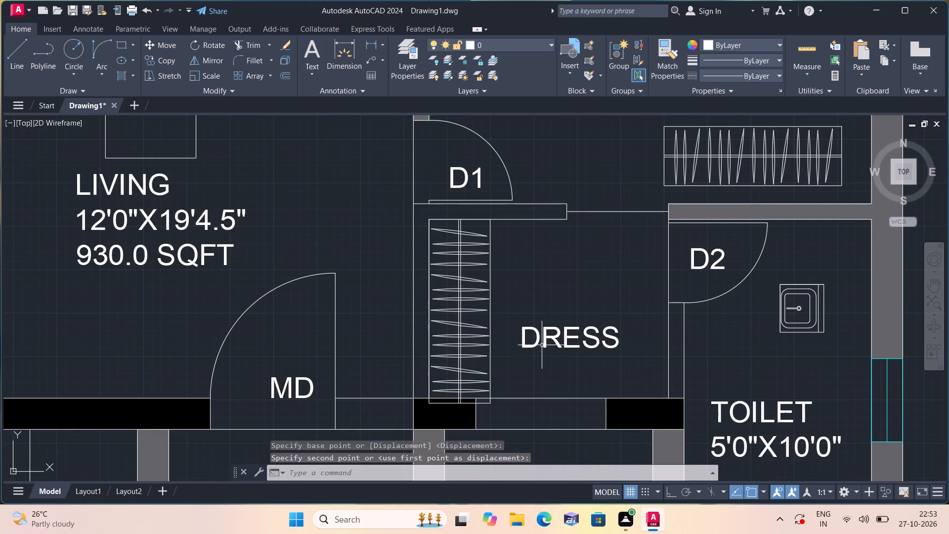
scroll(476, 393, up, 1)
click(521, 386)
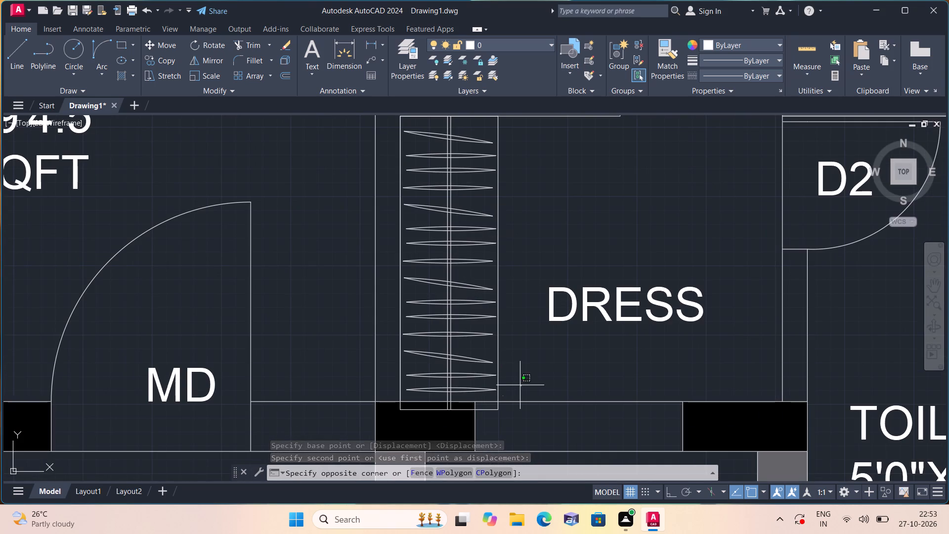
click(412, 266)
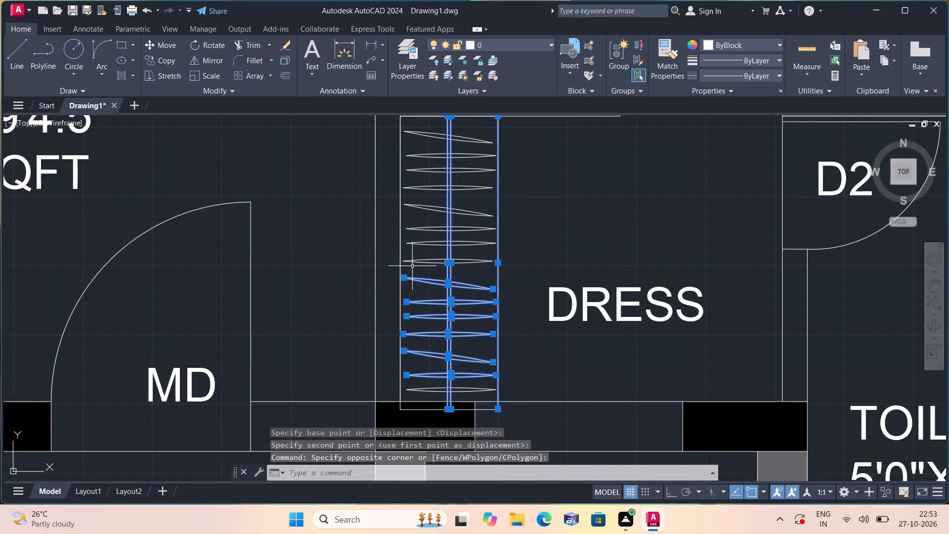
click(489, 396)
click(440, 350)
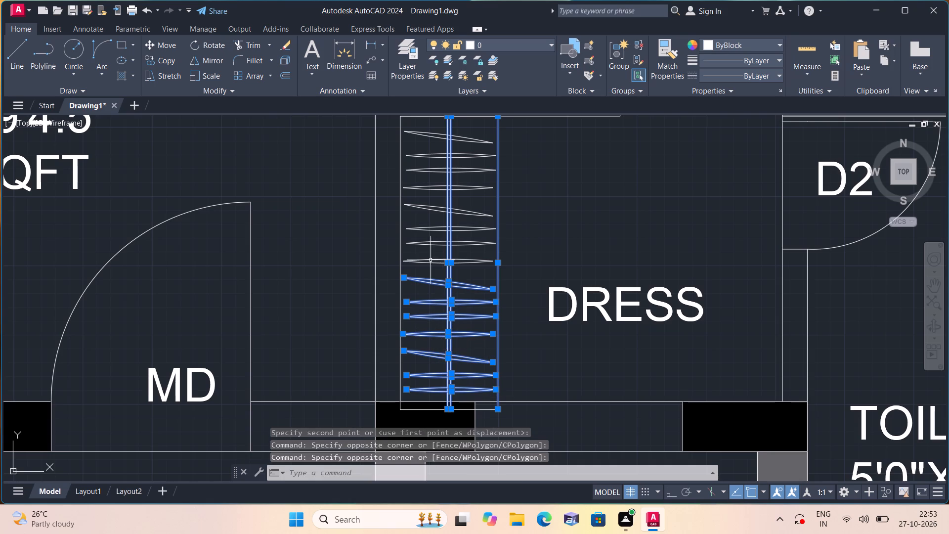
scroll(455, 274, up, 1)
drag(503, 286, 499, 276)
middle_drag(430, 212, 512, 342)
click(475, 175)
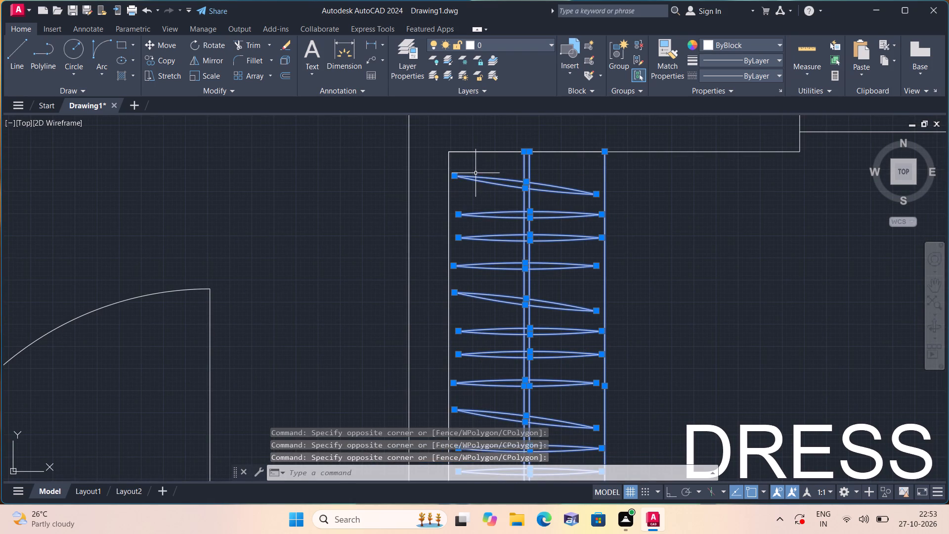
click(479, 150)
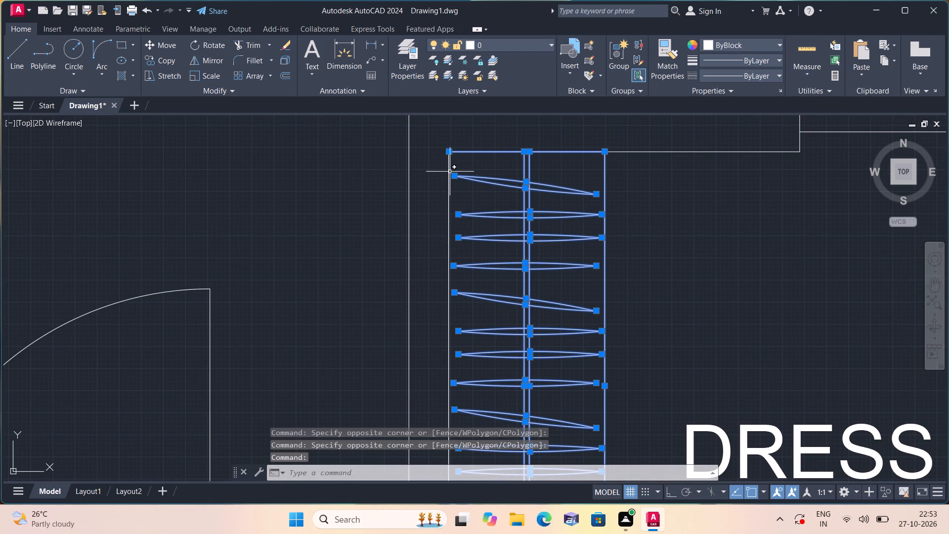
click(449, 168)
scroll(449, 168, down, 3)
scroll(488, 290, up, 2)
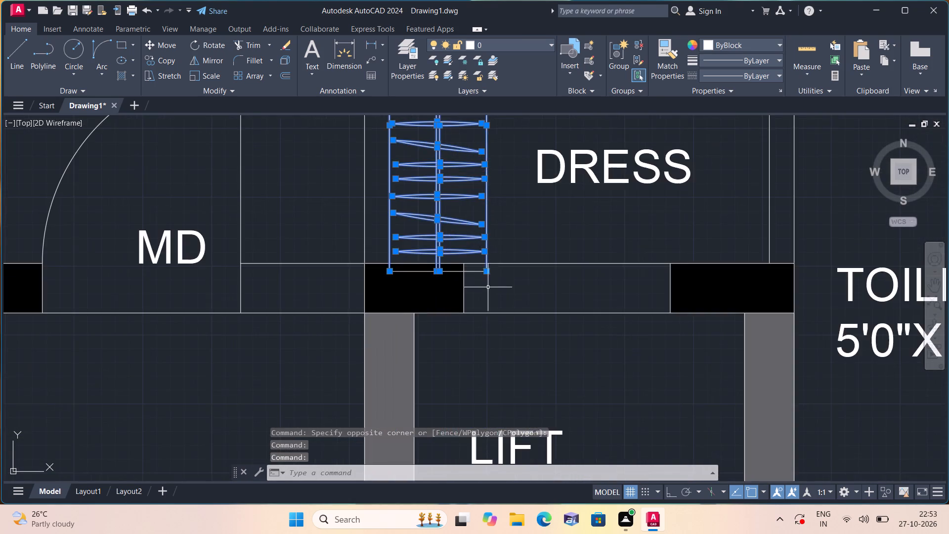
scroll(473, 267, up, 1)
click(478, 276)
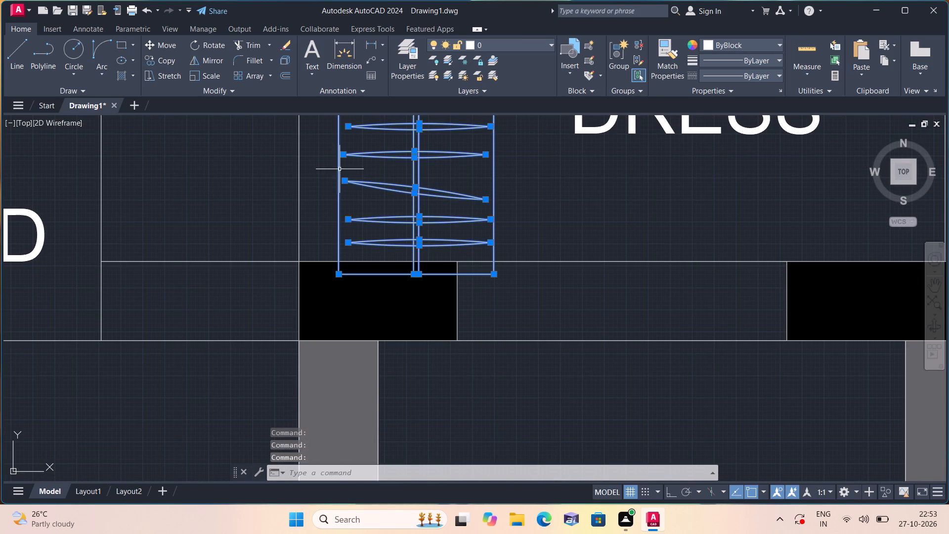
click(213, 77)
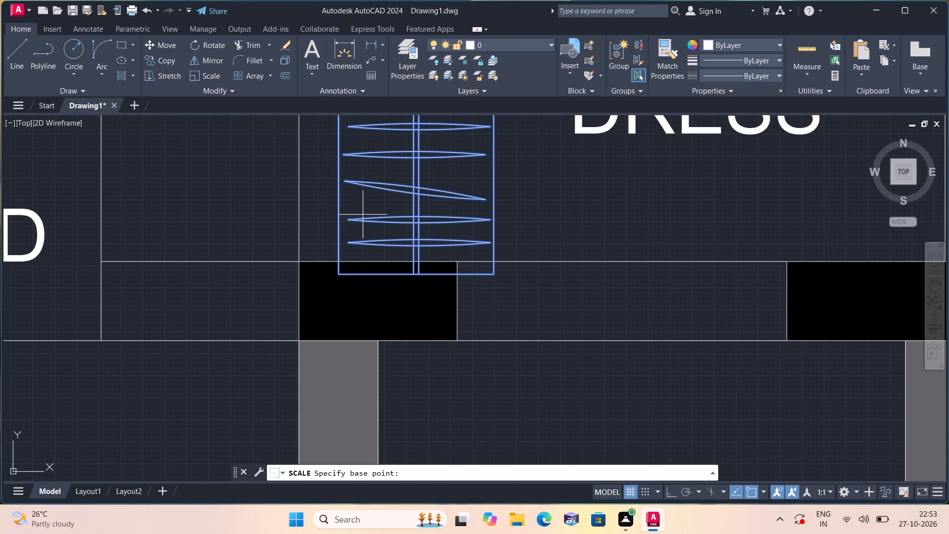
middle_drag(374, 206, 394, 337)
drag(420, 321, 419, 308)
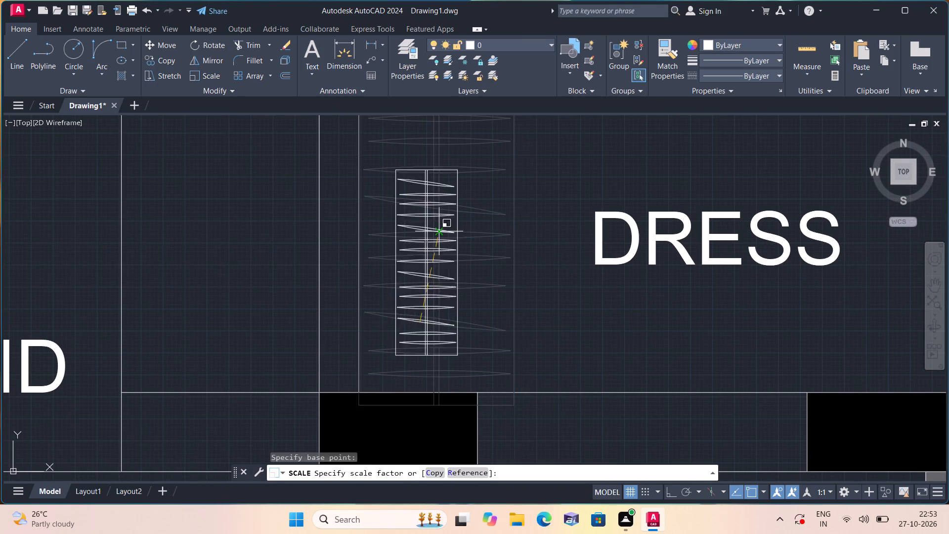
middle_drag(437, 217, 454, 281)
scroll(461, 244, down, 2)
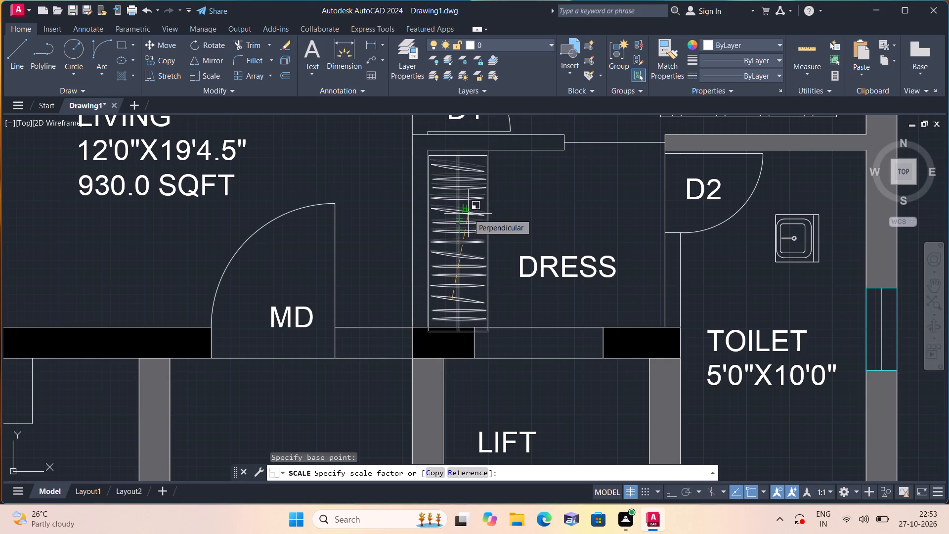
click(468, 214)
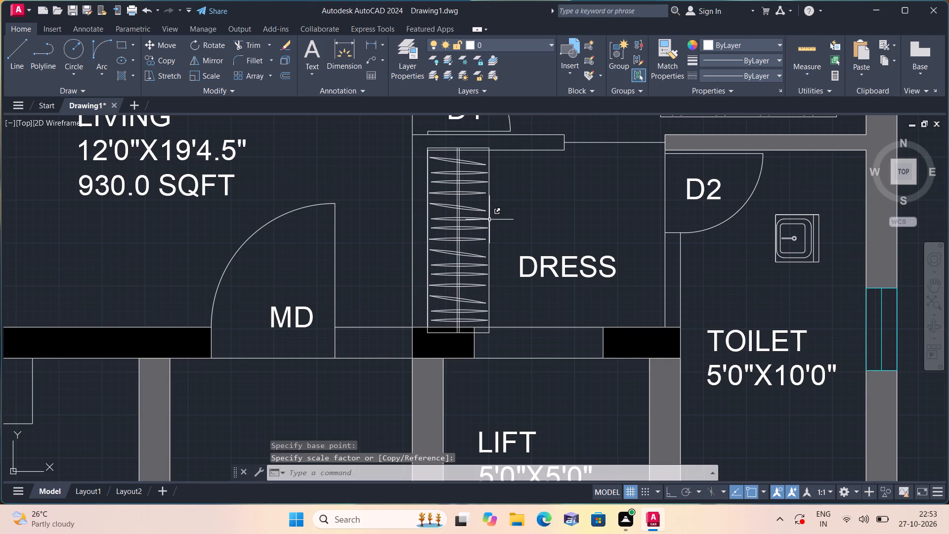
Scale the whole DRESS room wardrobe down to about 0.8 of its size, from a base point in its upper half, clear of the black column.
scroll(491, 279, up, 1)
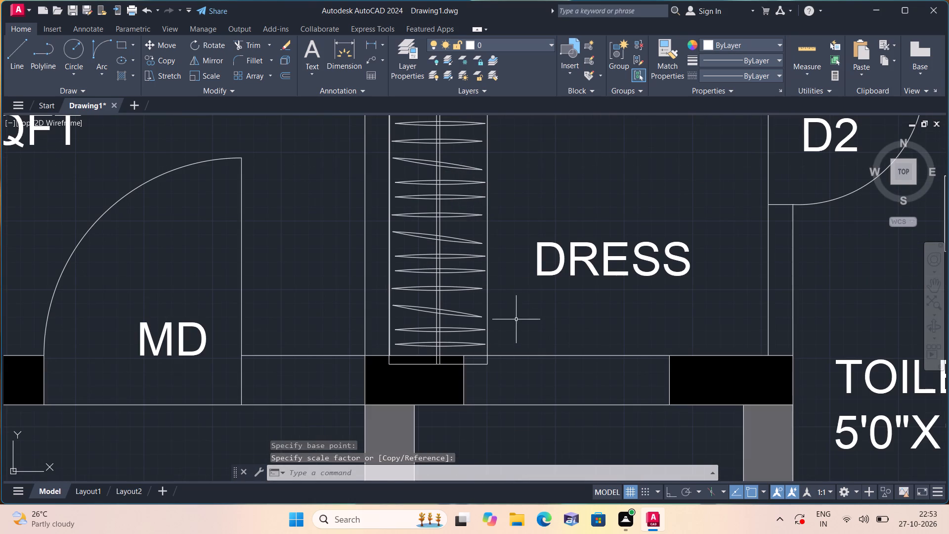
click(517, 322)
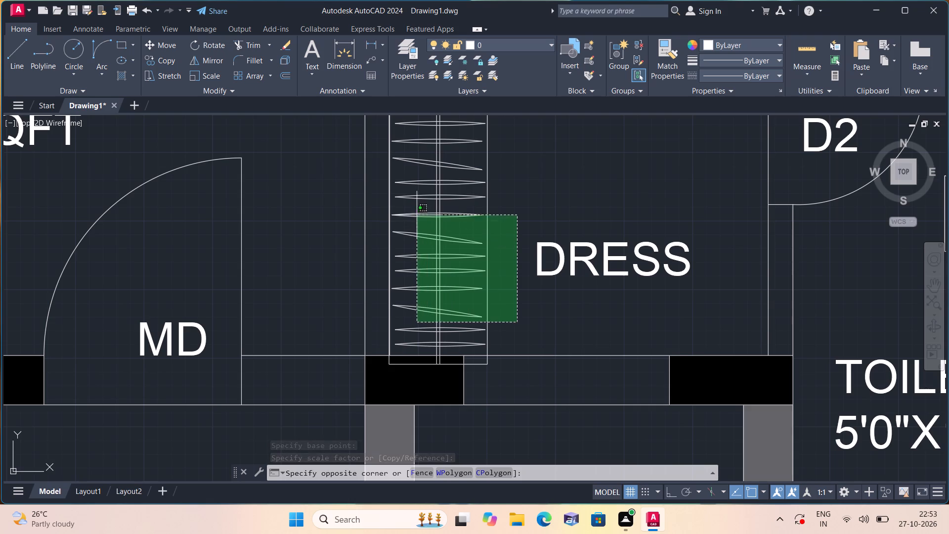
scroll(416, 208, down, 1)
middle_drag(416, 207, 437, 241)
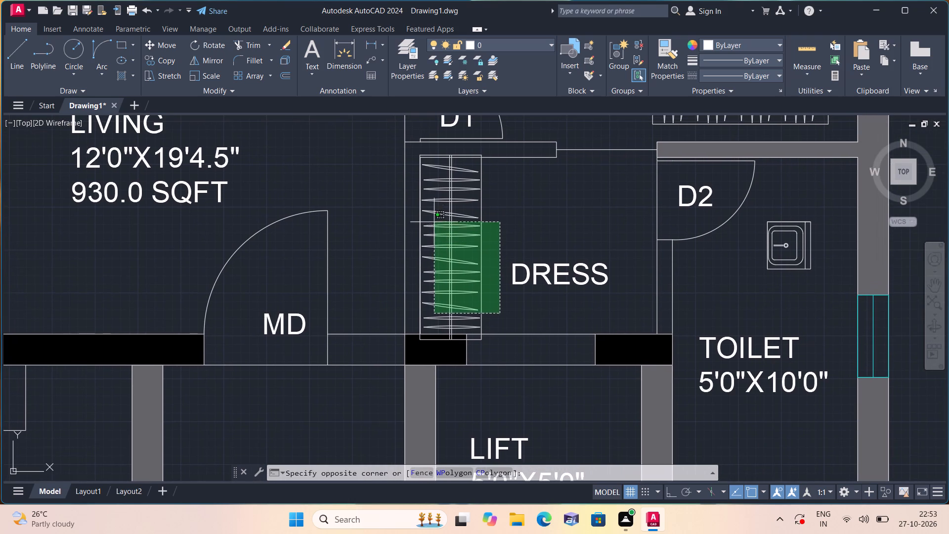
click(425, 170)
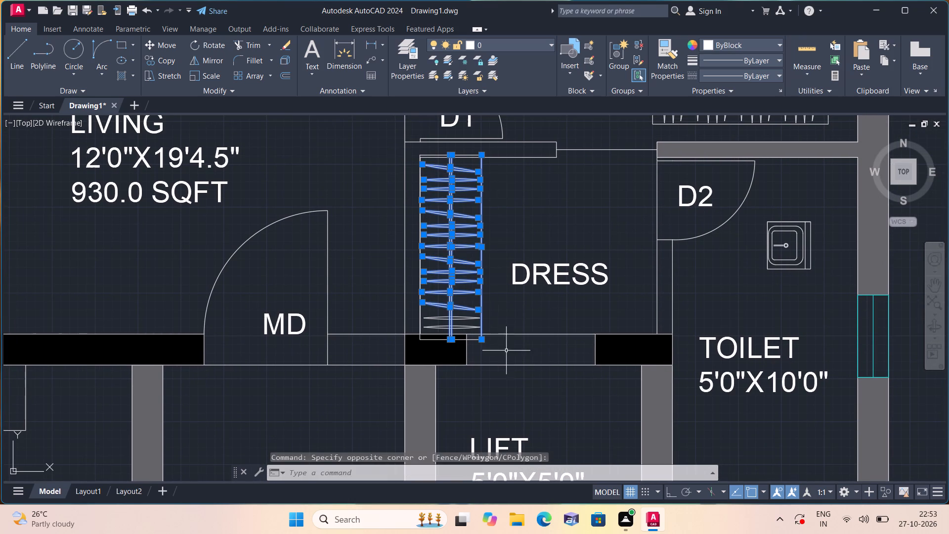
scroll(507, 360, up, 2)
scroll(471, 334, up, 2)
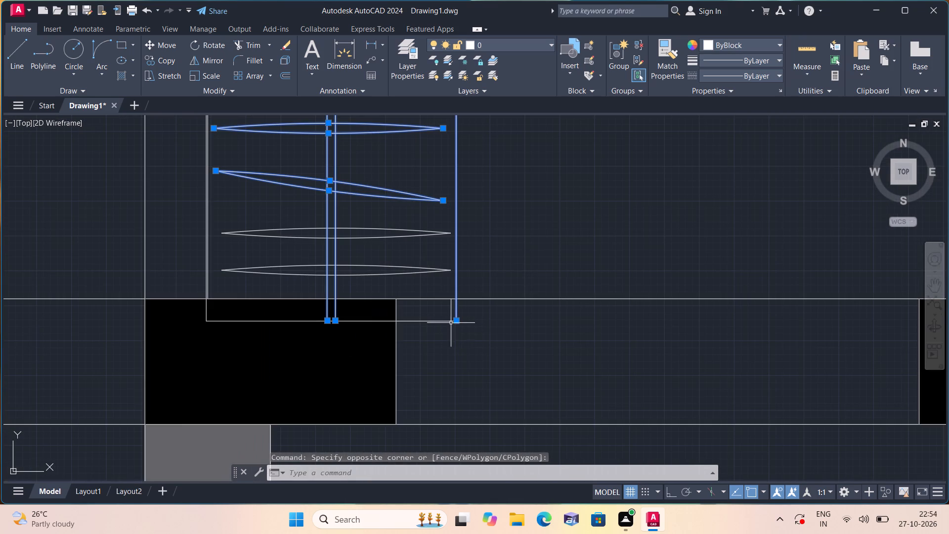
click(440, 321)
scroll(273, 305, up, 1)
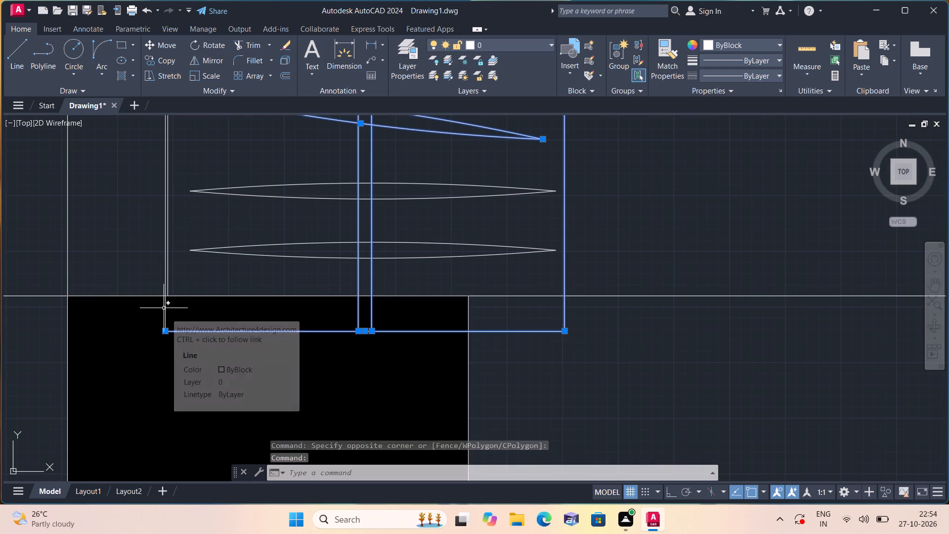
click(164, 308)
middle_drag(253, 253, 350, 337)
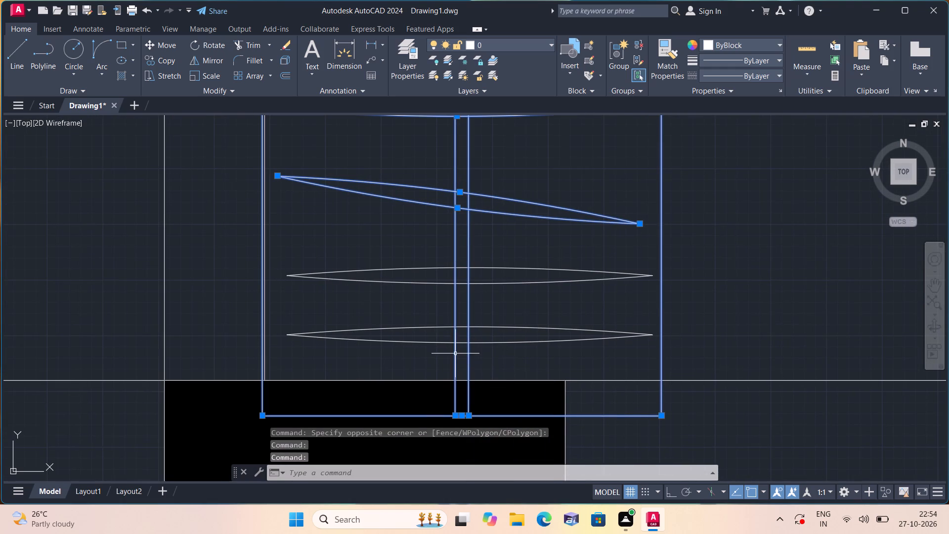
drag(593, 361, 586, 348)
click(418, 243)
middle_drag(421, 238, 461, 398)
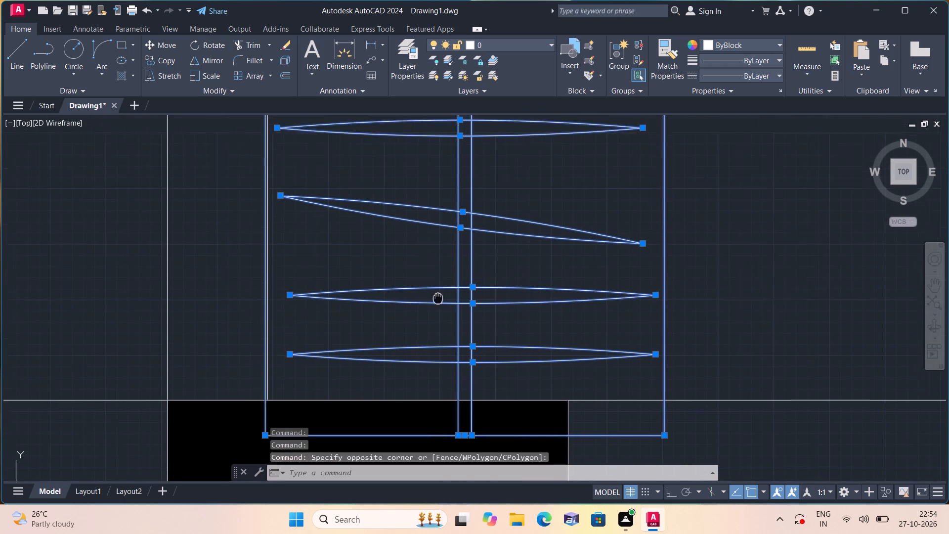
middle_drag(461, 398, 465, 421)
scroll(465, 421, down, 3)
middle_drag(475, 268, 513, 336)
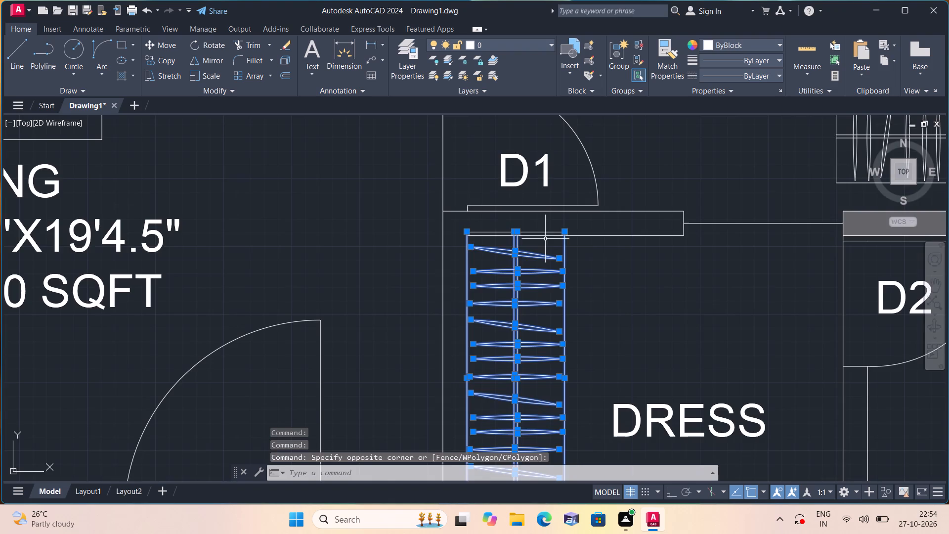
scroll(545, 232, up, 3)
click(545, 231)
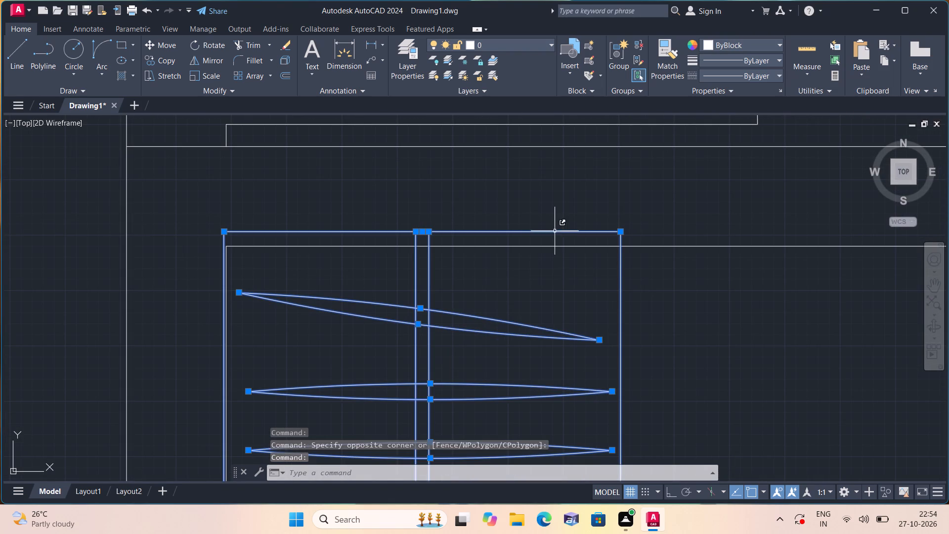
click(210, 75)
scroll(471, 369, down, 2)
middle_drag(510, 394, 502, 199)
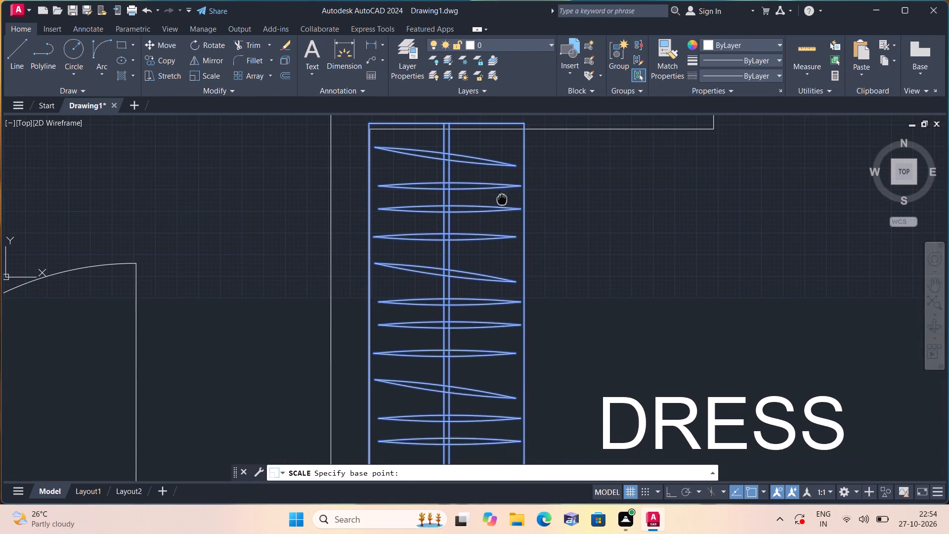
click(483, 210)
scroll(517, 295, down, 2)
middle_drag(518, 297, 513, 254)
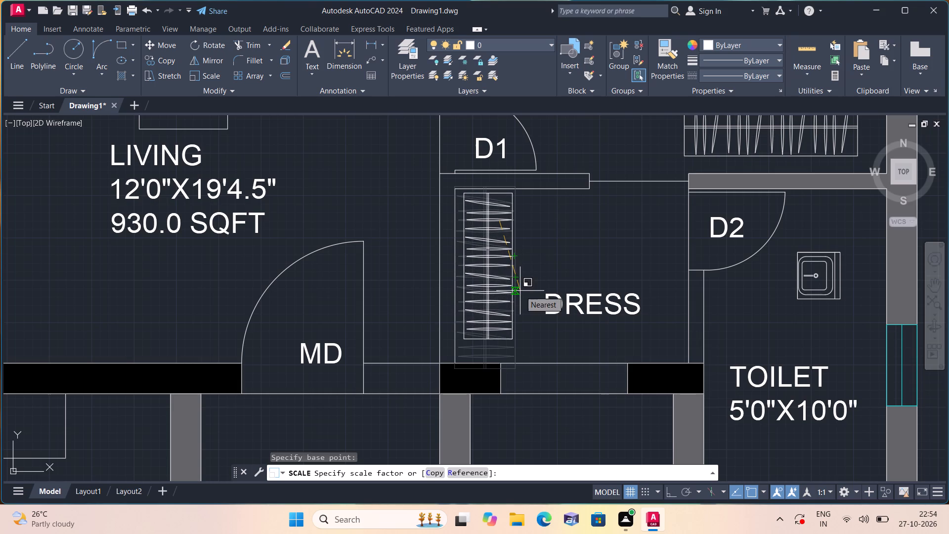
click(520, 291)
Move the whole reduced wardrobe slightly down, centring it between the DRESS room's upper wall and the black column.
scroll(524, 329, up, 1)
drag(523, 354, 516, 346)
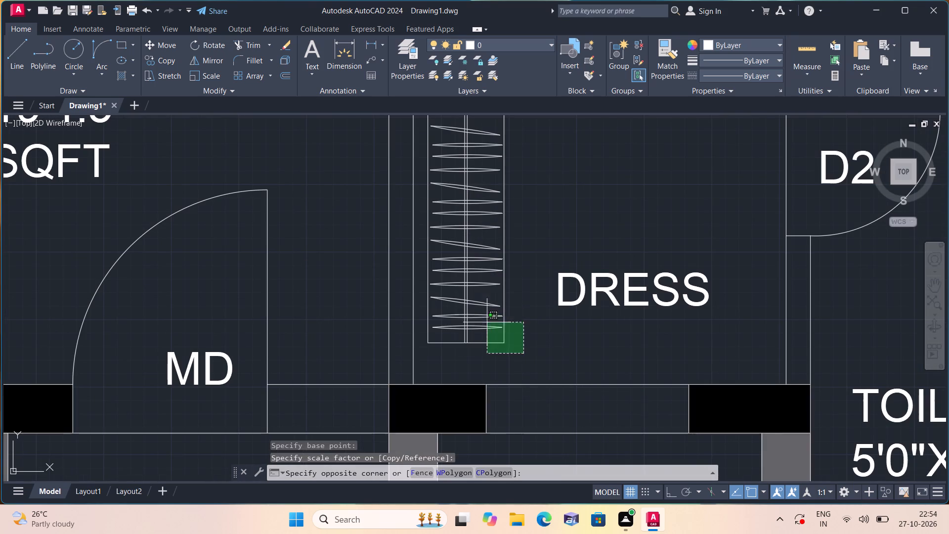
middle_drag(442, 263, 464, 311)
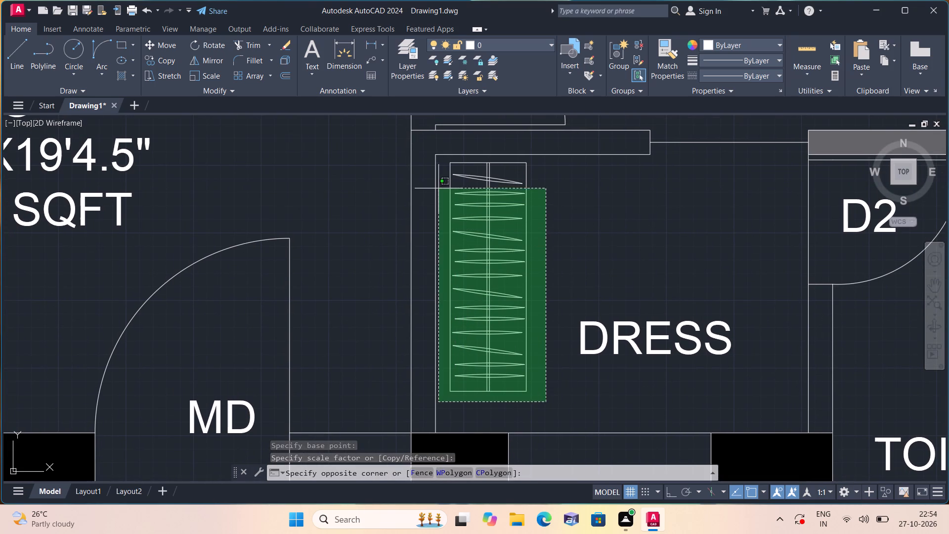
click(445, 158)
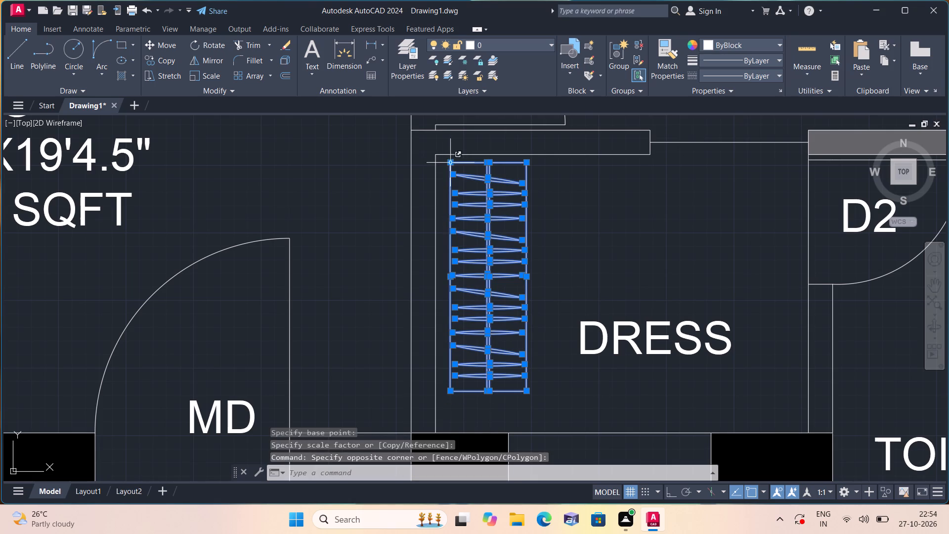
click(163, 42)
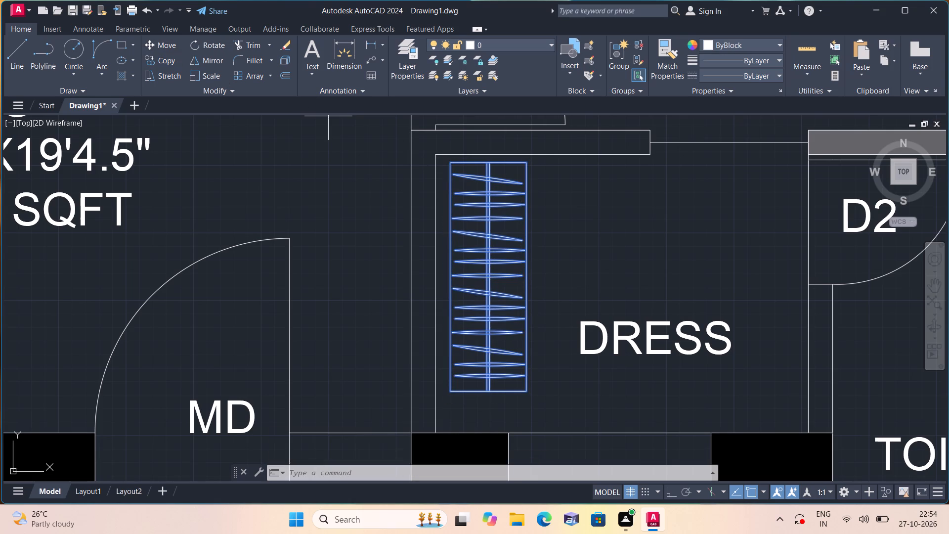
click(485, 263)
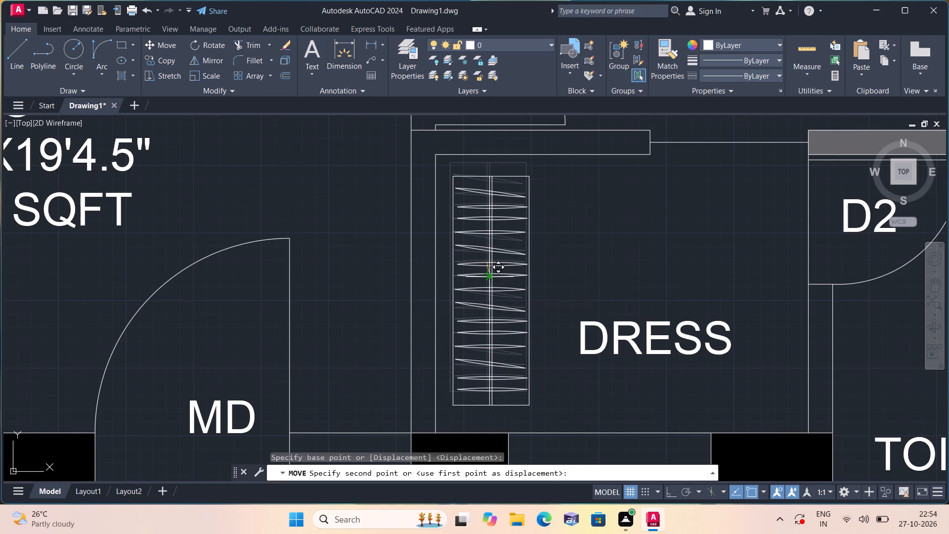
click(490, 278)
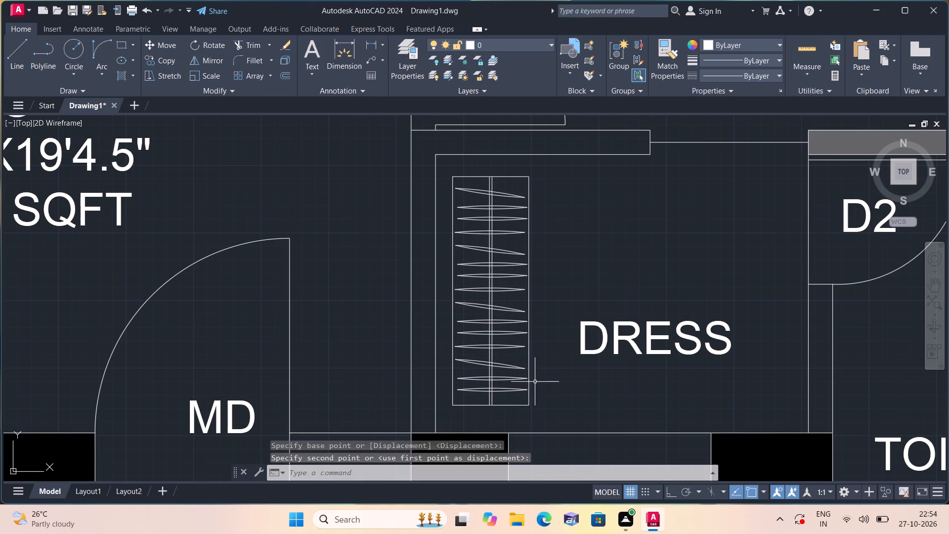
Scale the whole DRESS room wardrobe up to about 1.2 times its size, nearly filling the length from the upper wall to the column.
click(543, 417)
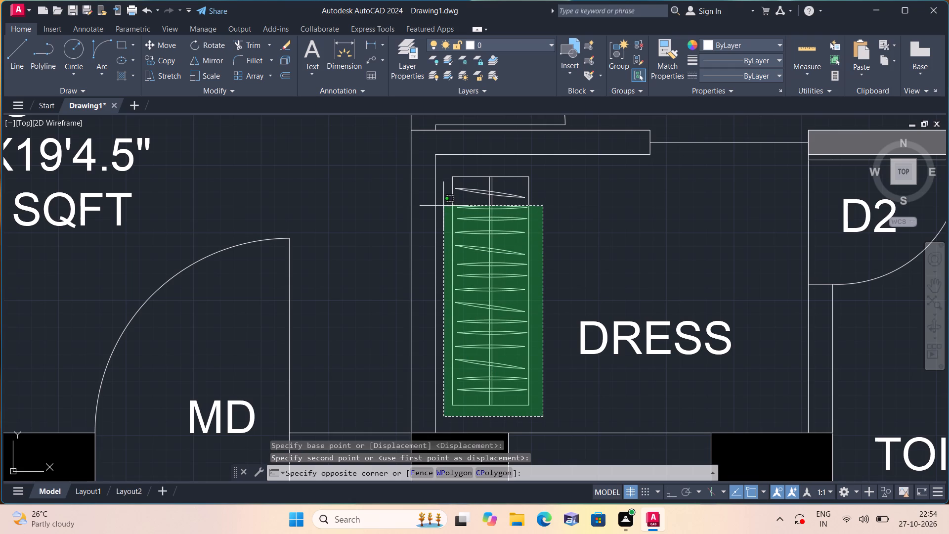
click(446, 173)
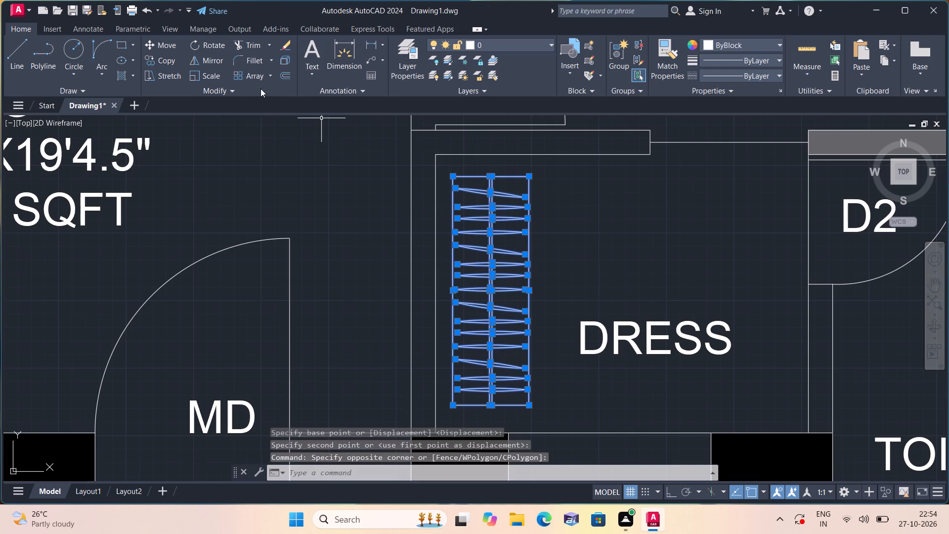
click(212, 76)
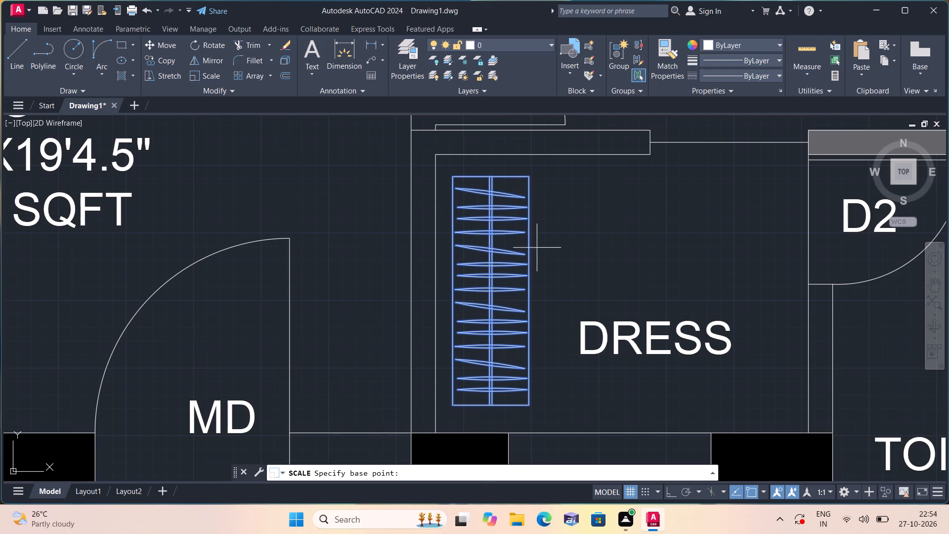
drag(518, 249, 516, 244)
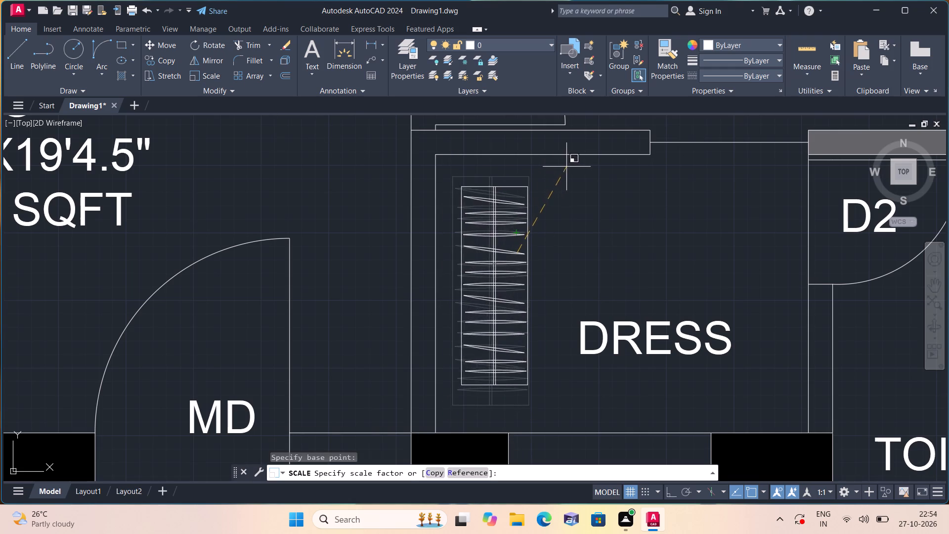
click(612, 153)
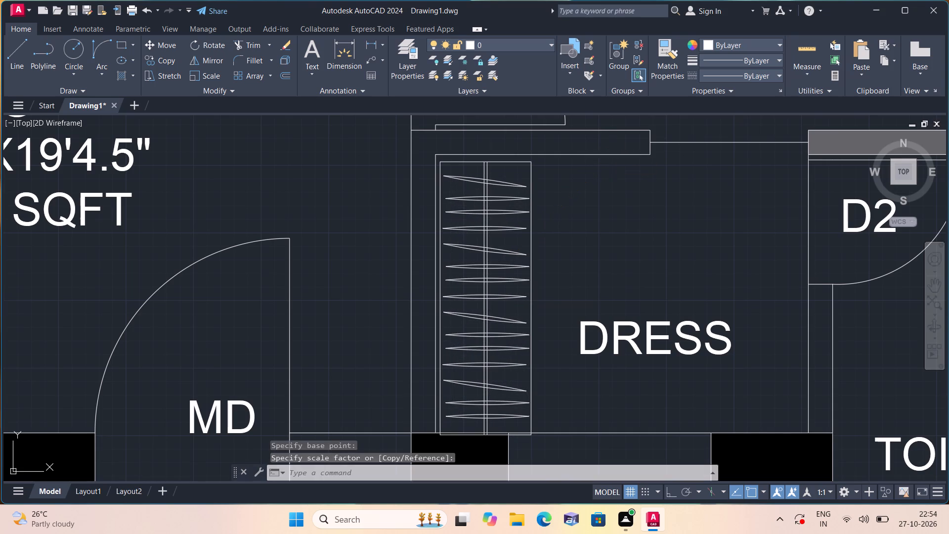
Move the whole DRESS room wardrobe by its upper-left corner onto the room's inner wall corner below door D1.
scroll(552, 420, up, 2)
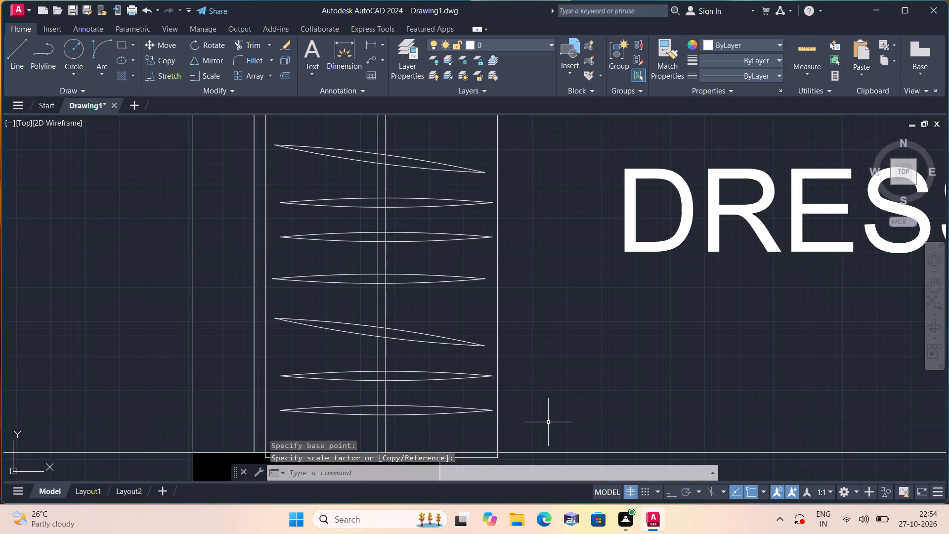
drag(544, 418, 536, 411)
middle_drag(320, 284, 431, 280)
scroll(321, 284, down, 1)
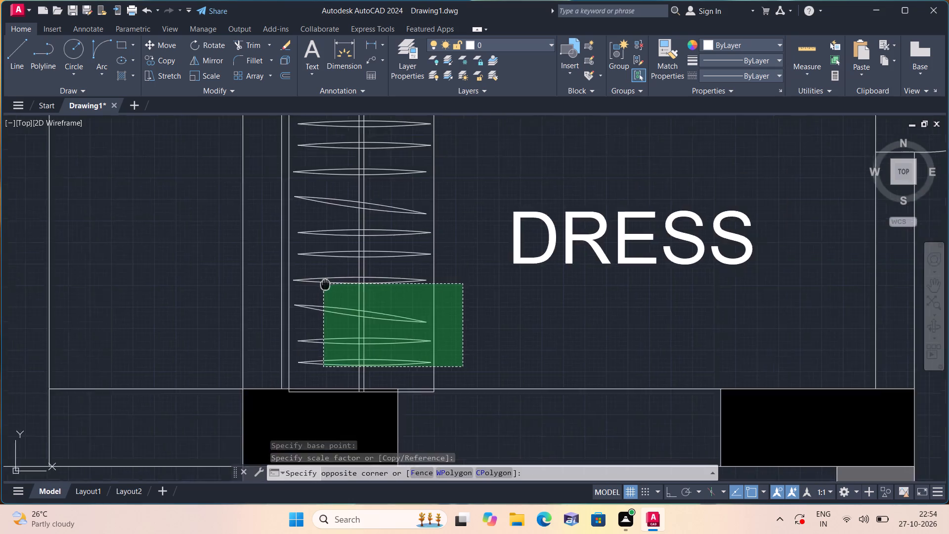
middle_drag(431, 280, 546, 299)
scroll(548, 297, down, 1)
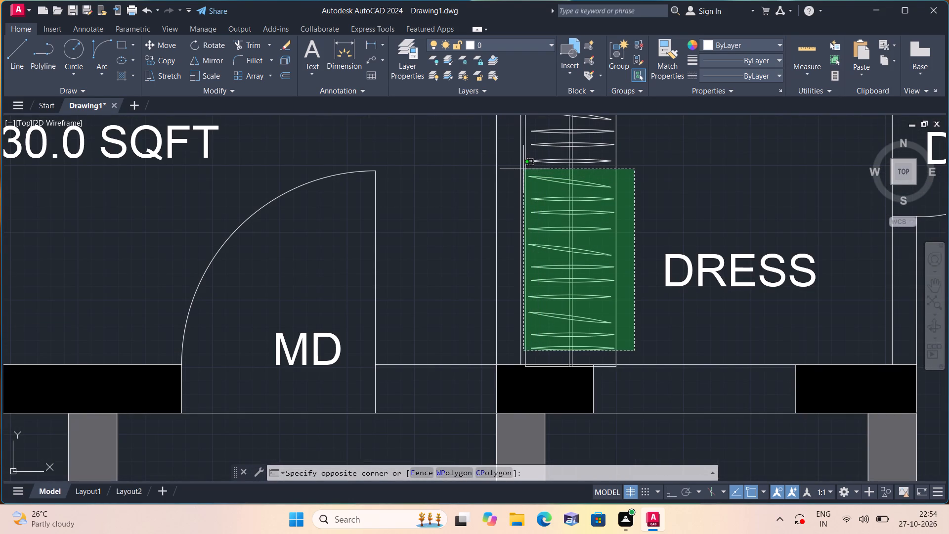
click(523, 169)
scroll(611, 386, up, 1)
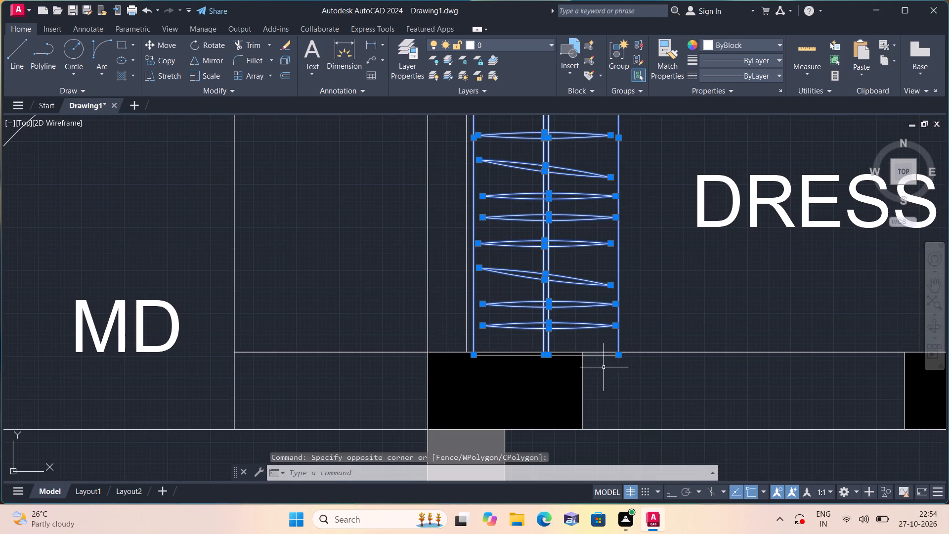
click(604, 356)
middle_drag(563, 254, 572, 307)
scroll(562, 256, down, 1)
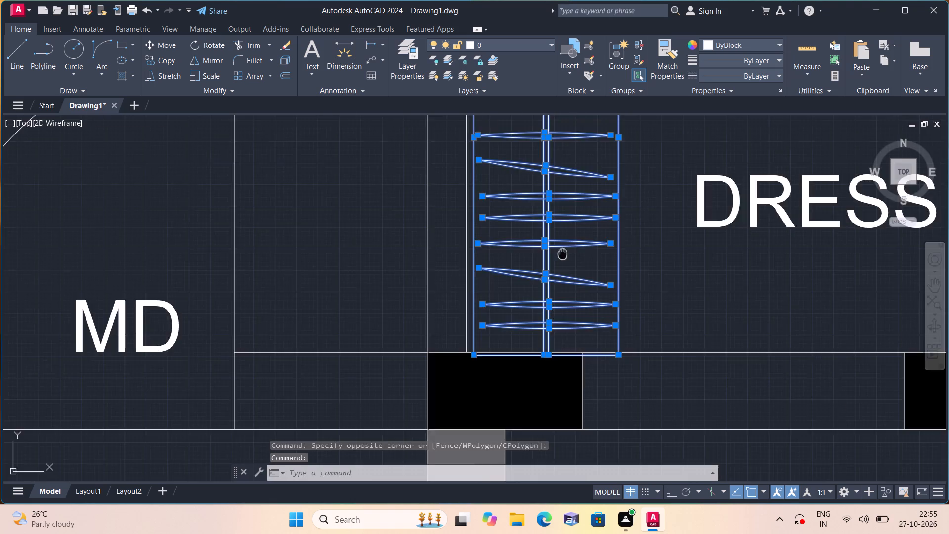
middle_drag(572, 307, 598, 445)
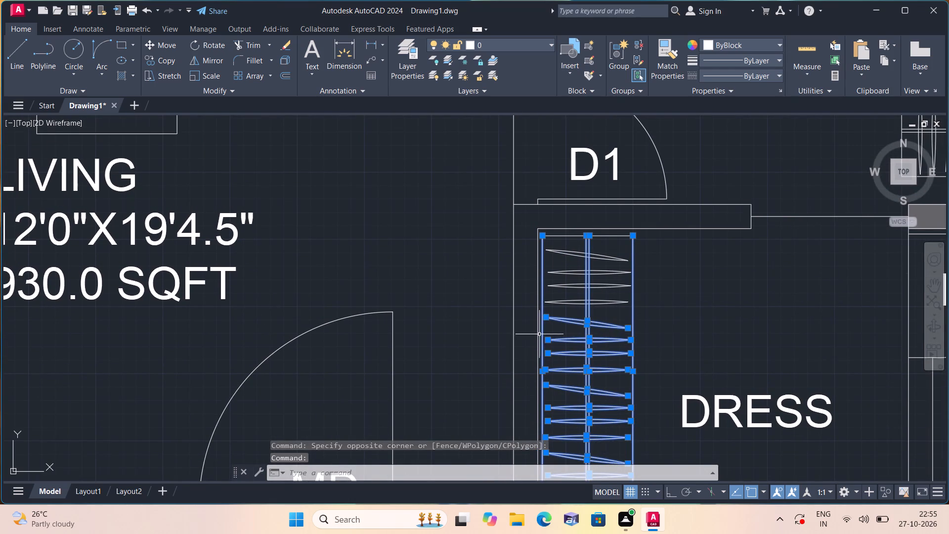
scroll(634, 287, up, 2)
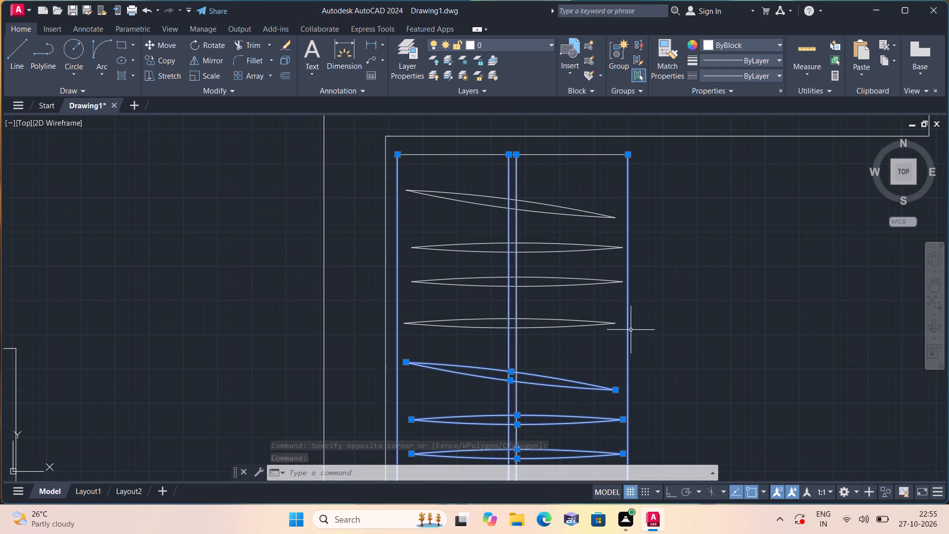
drag(625, 351, 622, 343)
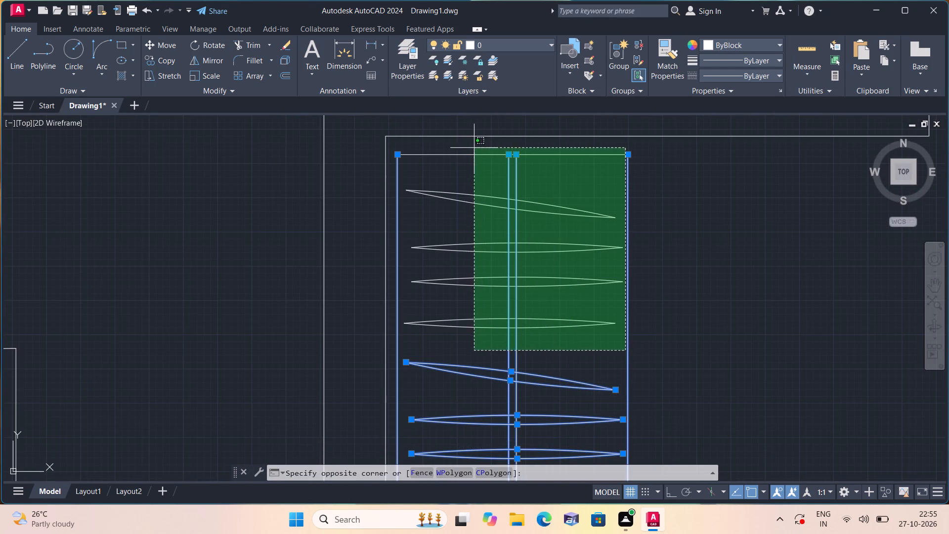
click(474, 147)
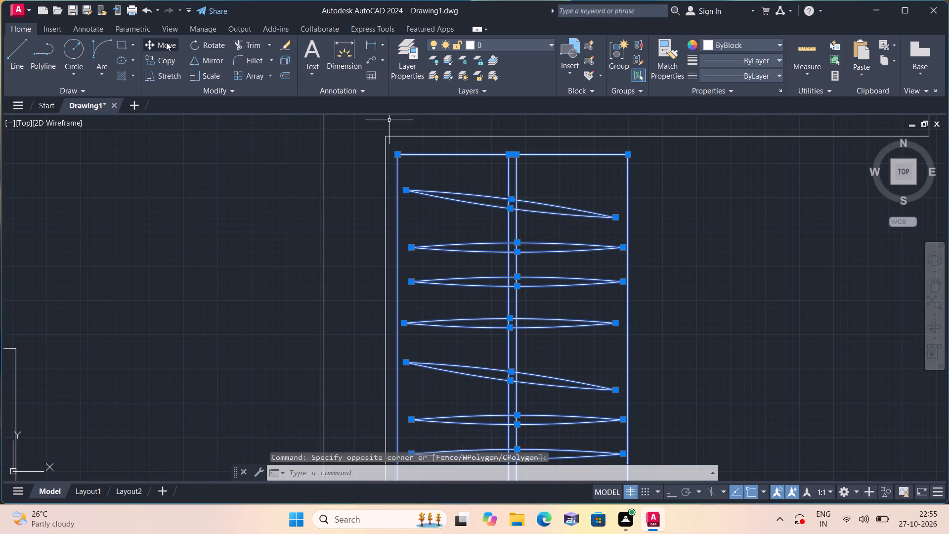
click(166, 42)
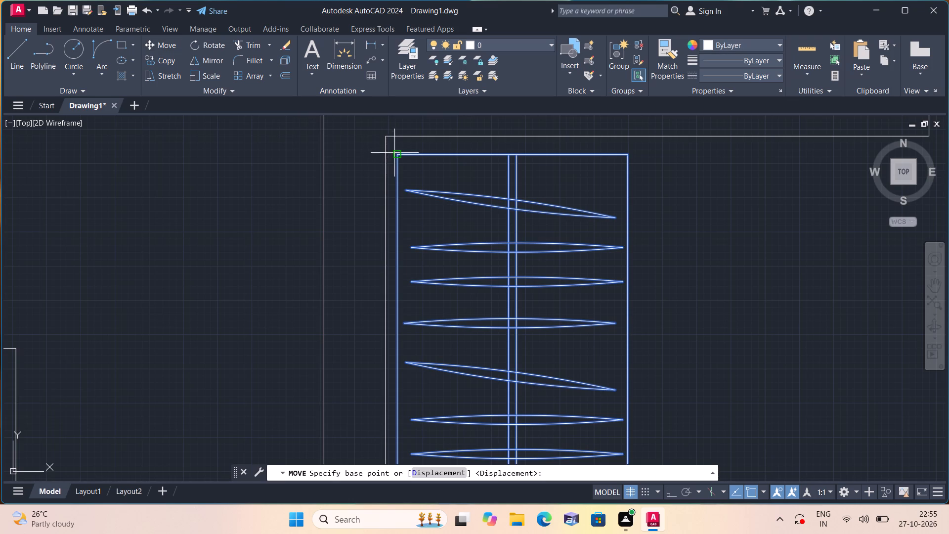
click(395, 153)
click(383, 137)
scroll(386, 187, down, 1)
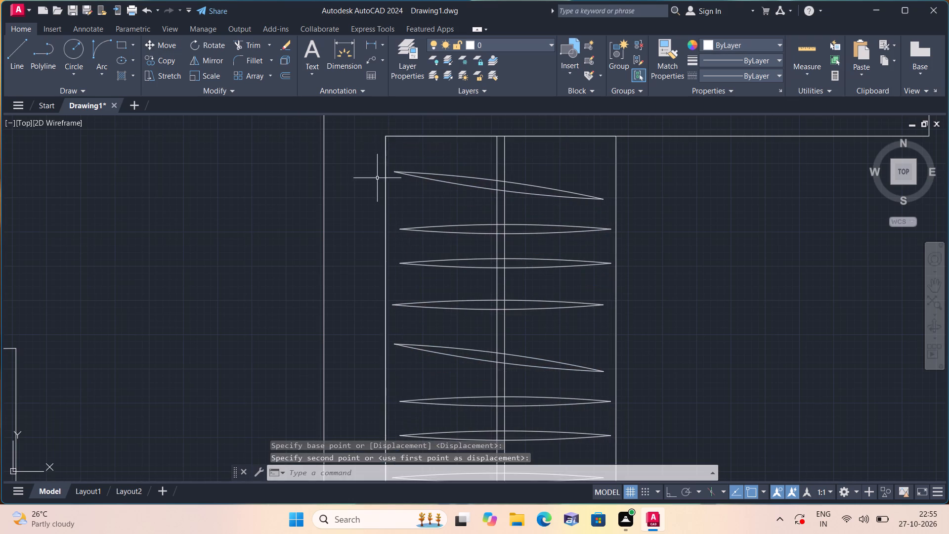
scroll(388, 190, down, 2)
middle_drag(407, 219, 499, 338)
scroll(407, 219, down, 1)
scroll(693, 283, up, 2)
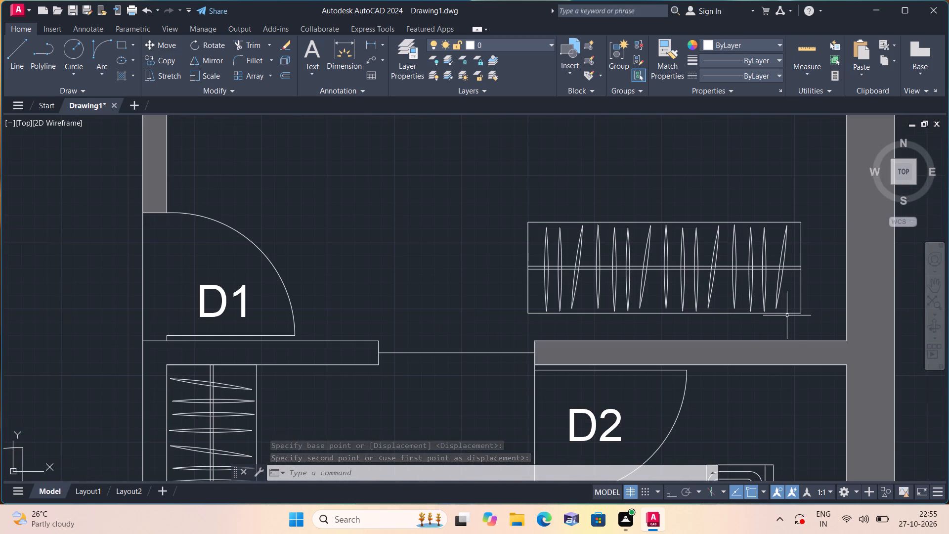
Move the wardrobe in the 11'0"X14'8.5" master bedroom by its lower-right corner into the inner wall corner above the D2 toilet.
click(811, 323)
click(505, 175)
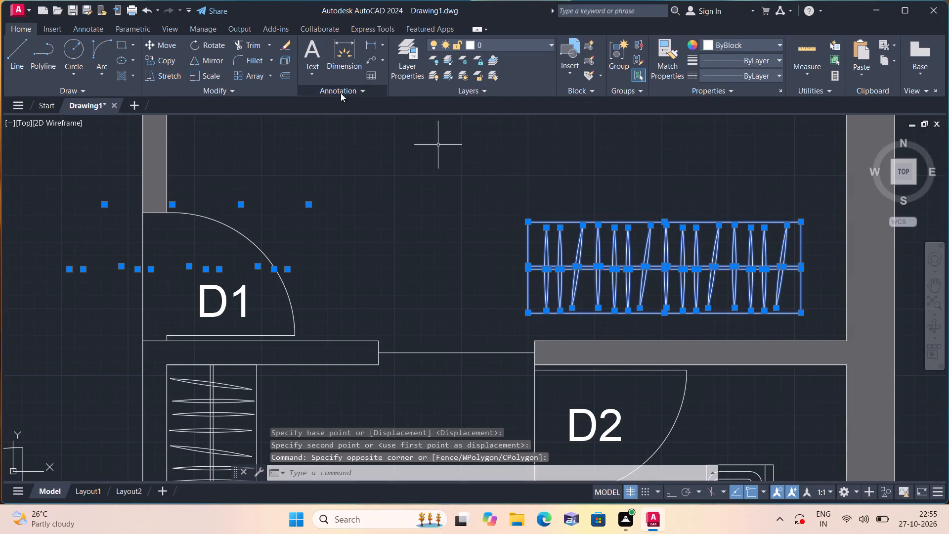
click(166, 45)
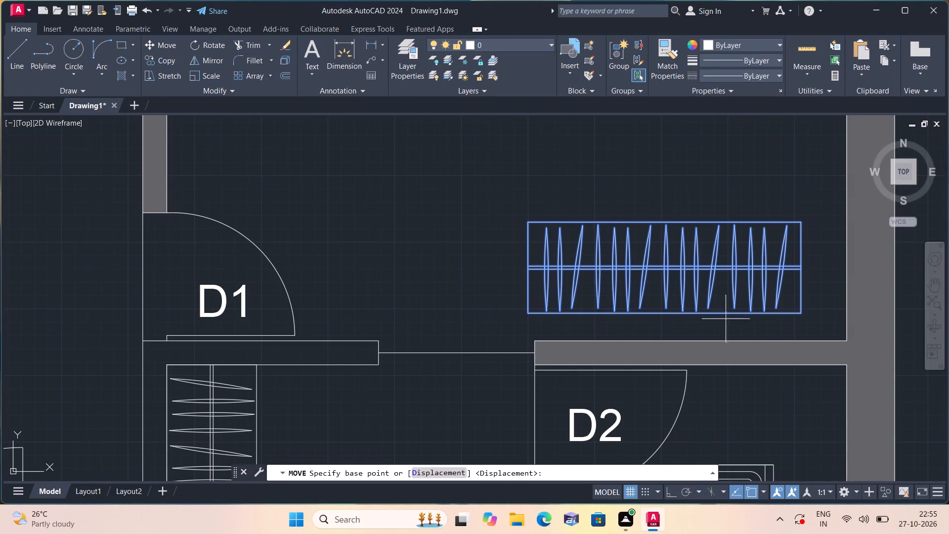
click(797, 312)
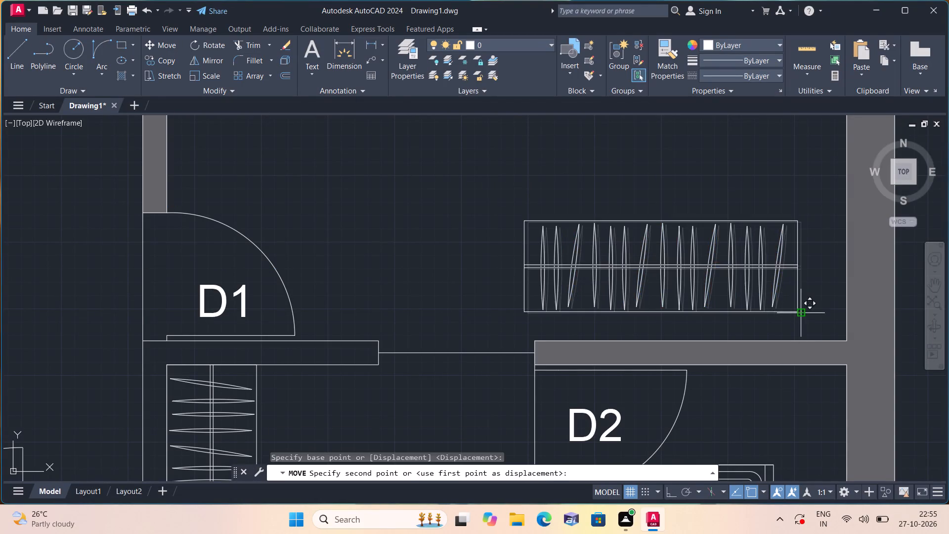
click(844, 338)
Move the whole wardrobe below the 10'9.5"X4'0" toilet away from its wall corner into the open area of the bedroom.
scroll(682, 329, down, 1)
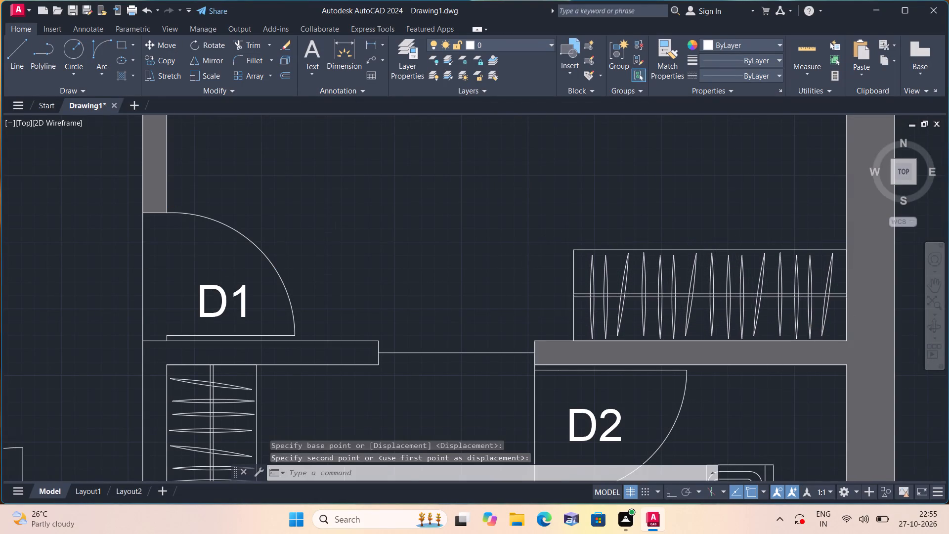
scroll(587, 329, down, 2)
middle_drag(329, 340, 561, 187)
scroll(536, 210, down, 1)
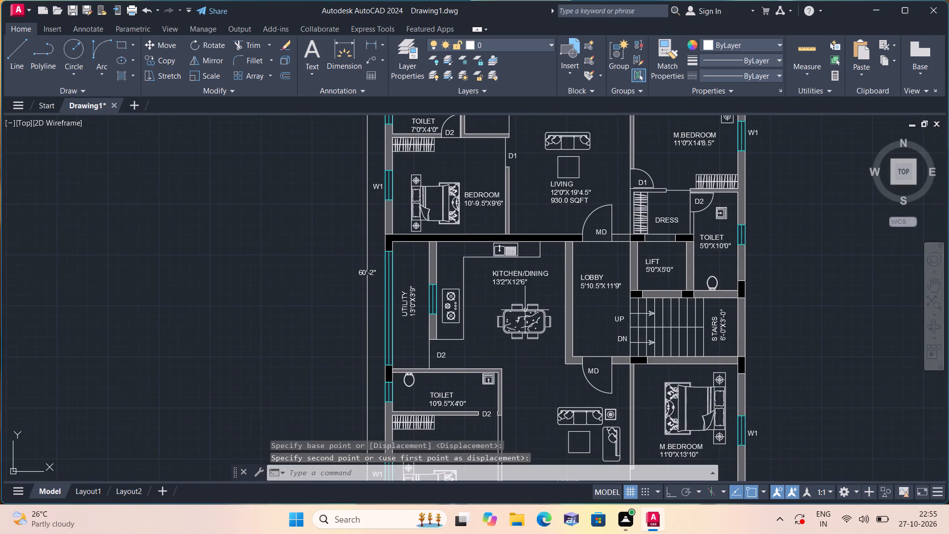
middle_drag(451, 375, 471, 270)
scroll(453, 339, up, 2)
scroll(408, 296, up, 1)
middle_drag(404, 291, 436, 329)
scroll(405, 293, up, 1)
scroll(490, 341, up, 2)
drag(739, 391, 727, 377)
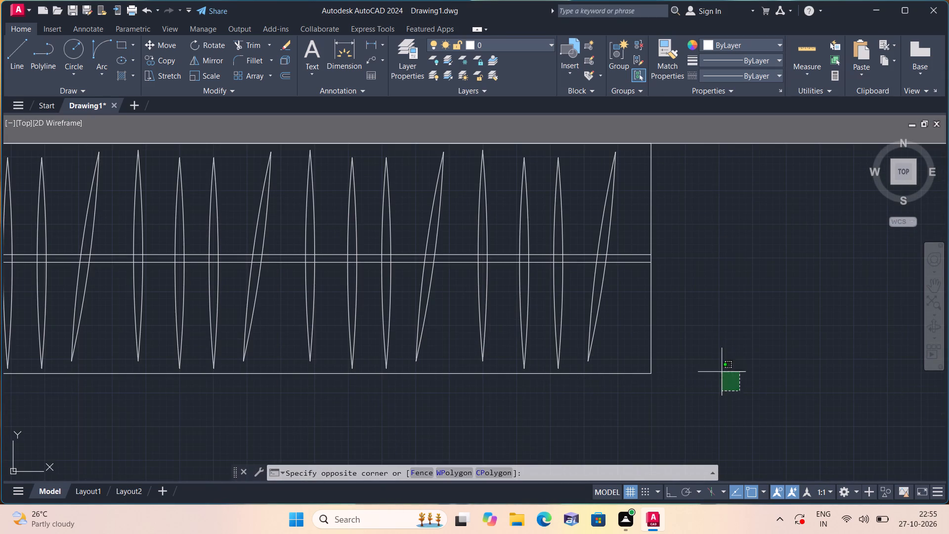
scroll(365, 230, down, 1)
middle_drag(365, 230, 615, 213)
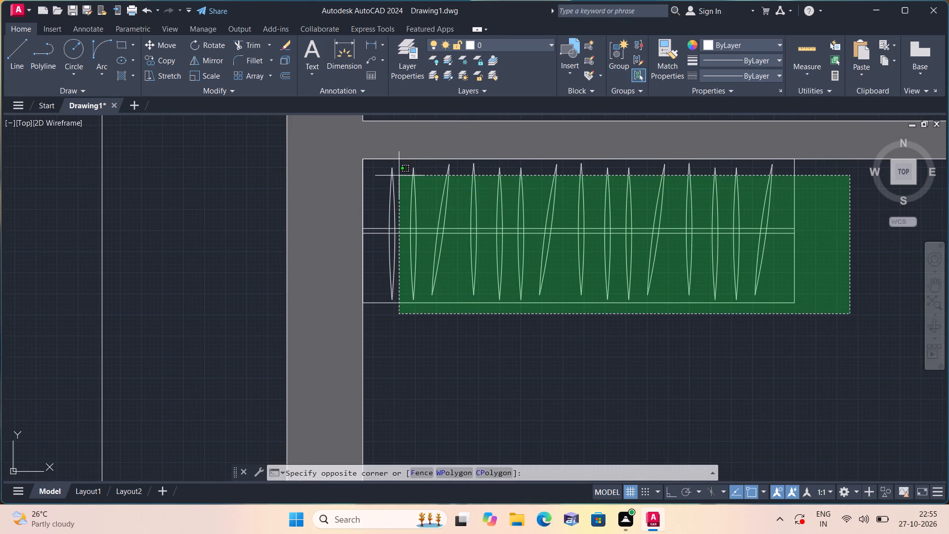
click(376, 174)
scroll(387, 292, up, 1)
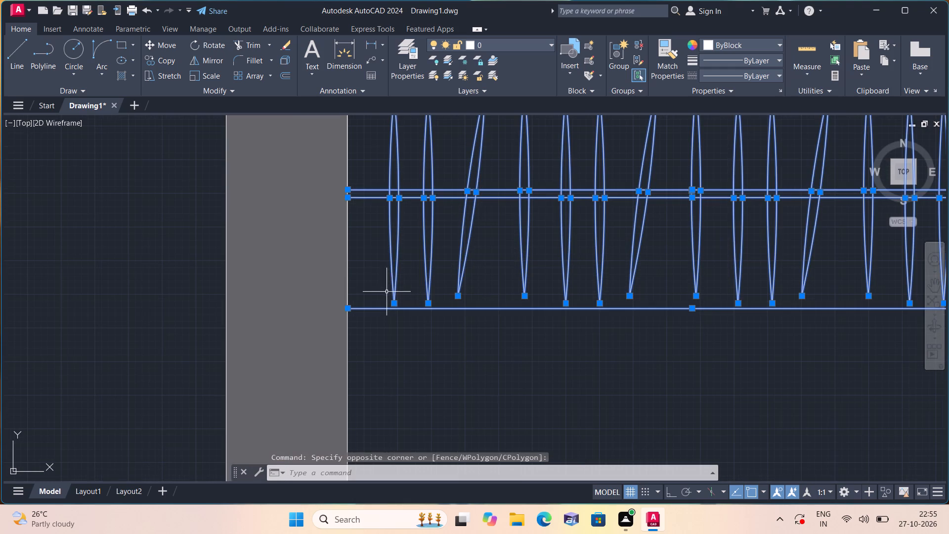
click(349, 260)
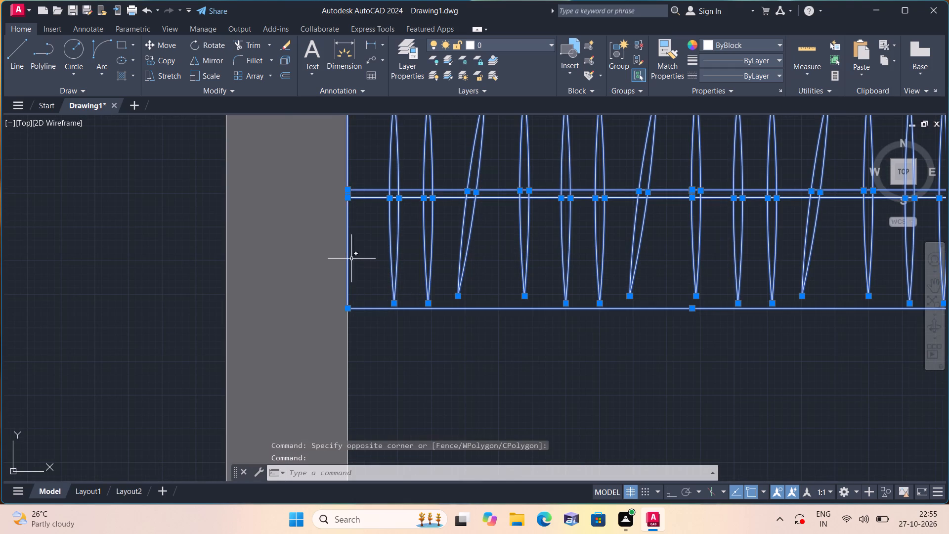
middle_drag(373, 244, 369, 333)
scroll(373, 244, down, 1)
scroll(369, 333, down, 1)
scroll(432, 275, up, 1)
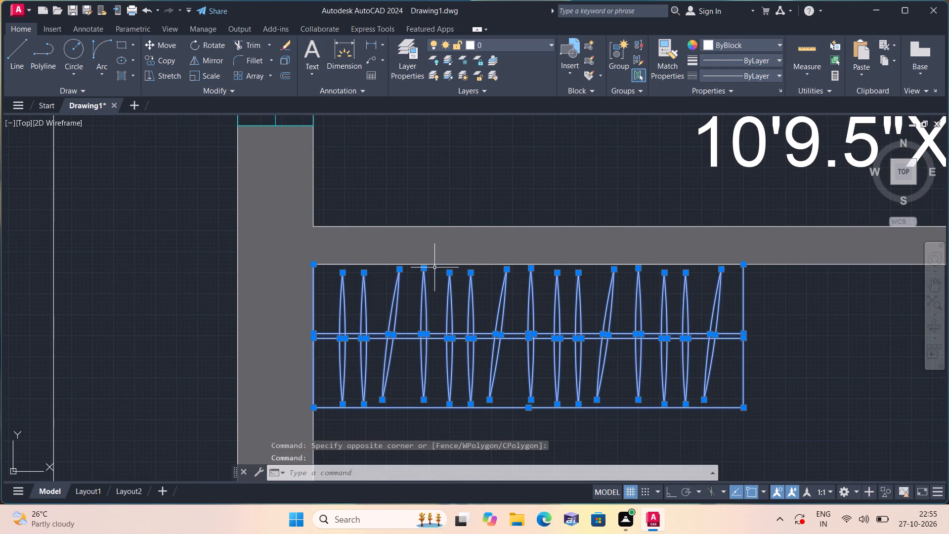
click(434, 266)
click(160, 44)
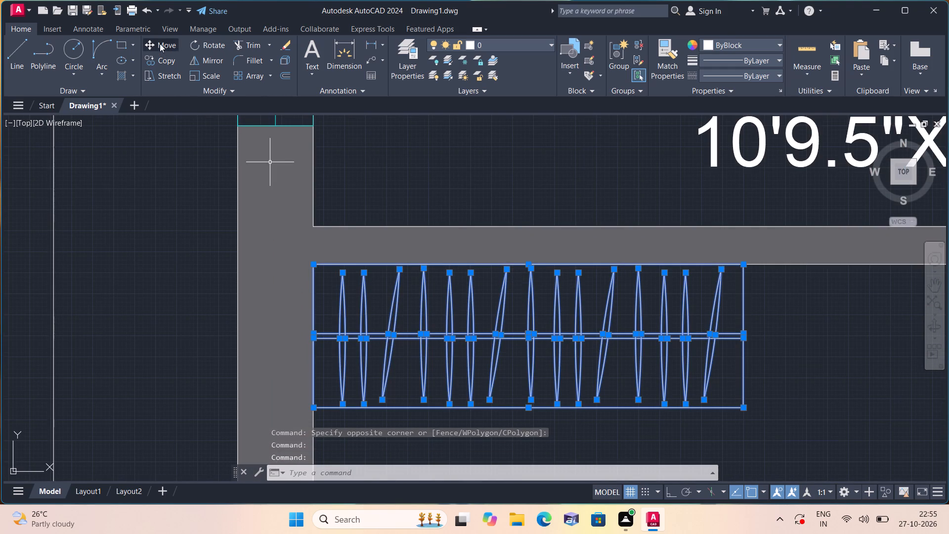
scroll(318, 209, down, 1)
click(421, 280)
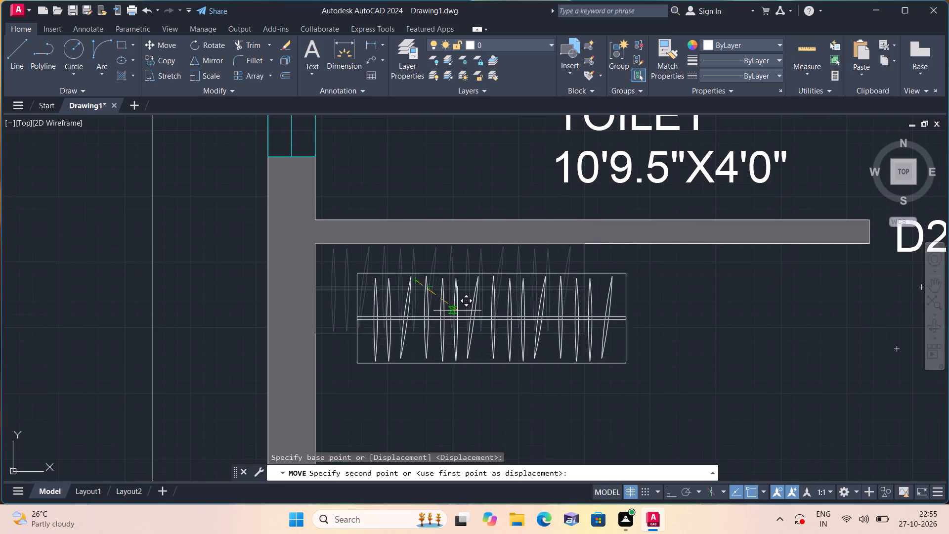
middle_drag(472, 316, 453, 296)
click(500, 312)
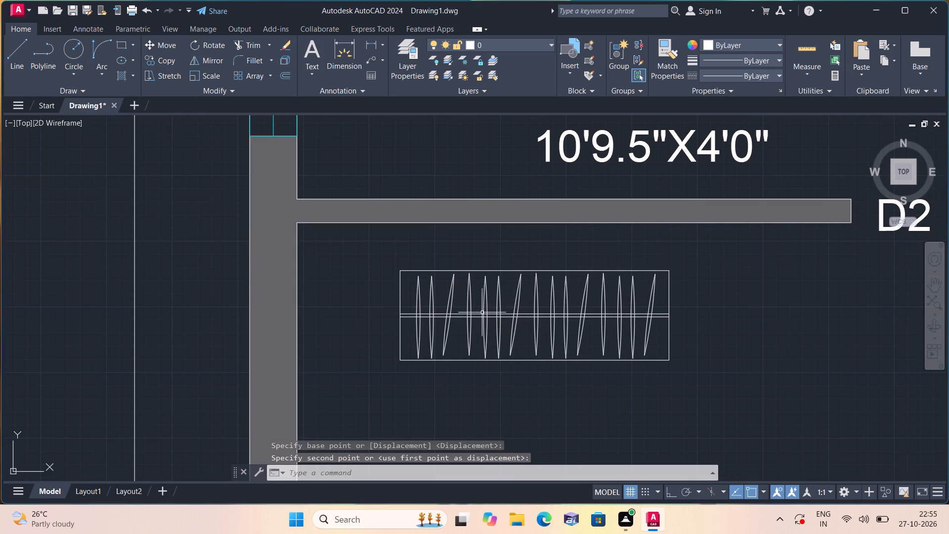
Scale the whole wardrobe below the 10'9.5"X4'0" toilet up to about 1.8 times its size, from a base point in its upper-left part.
drag(372, 250, 384, 261)
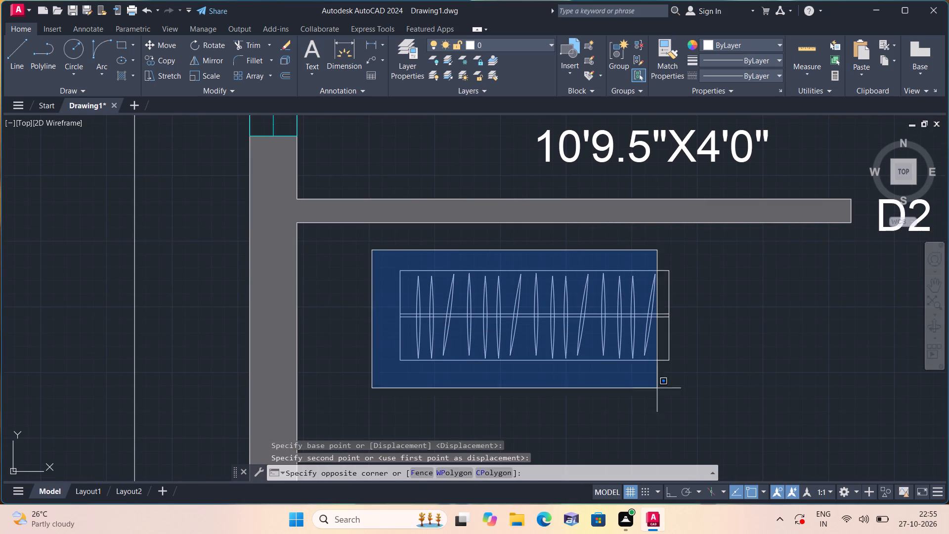
click(759, 405)
click(204, 71)
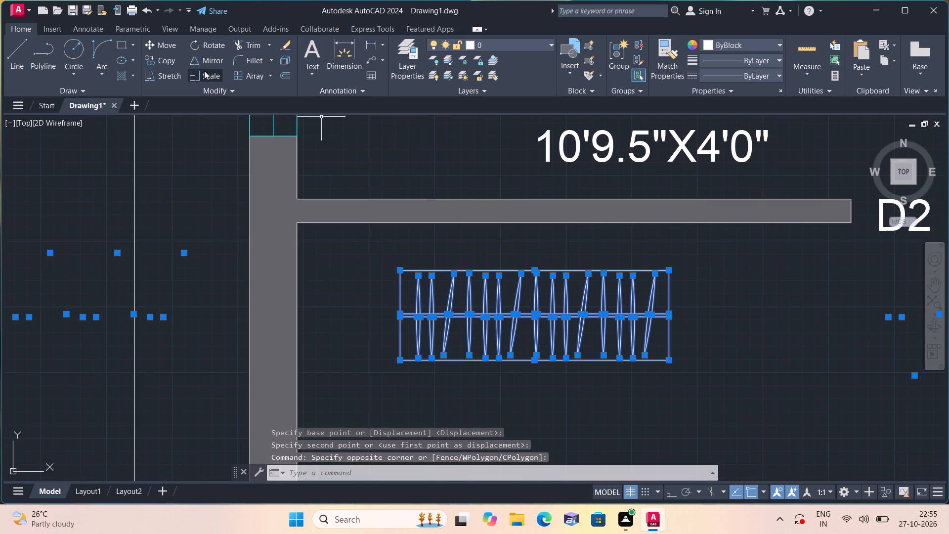
click(469, 292)
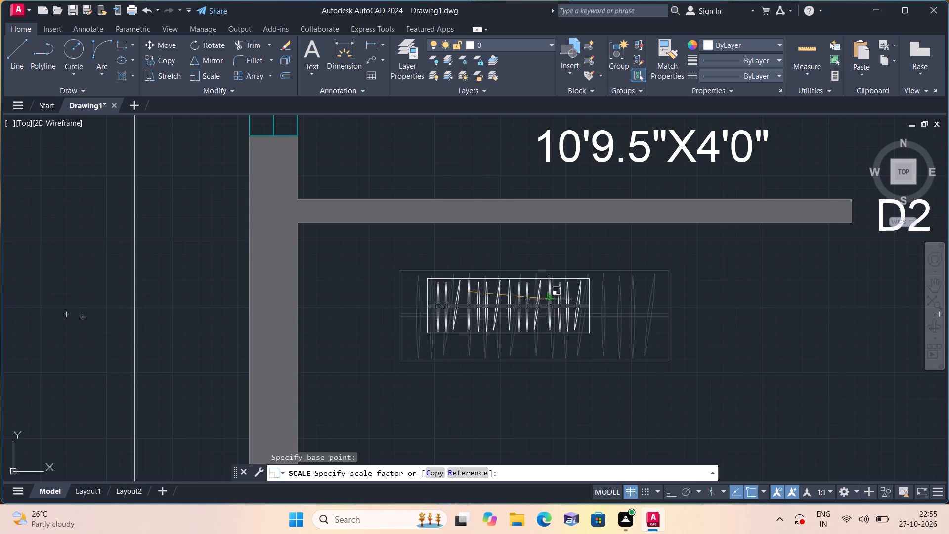
click(704, 308)
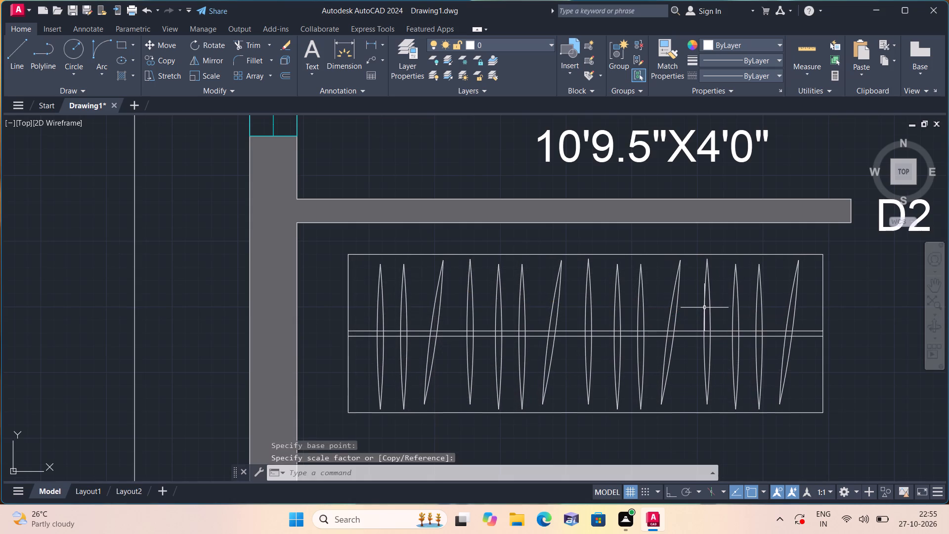
Move the enlarged wardrobe by its upper-left corner onto the bedroom's inner wall corner below the 10'9.5"X4'0" toilet.
click(845, 428)
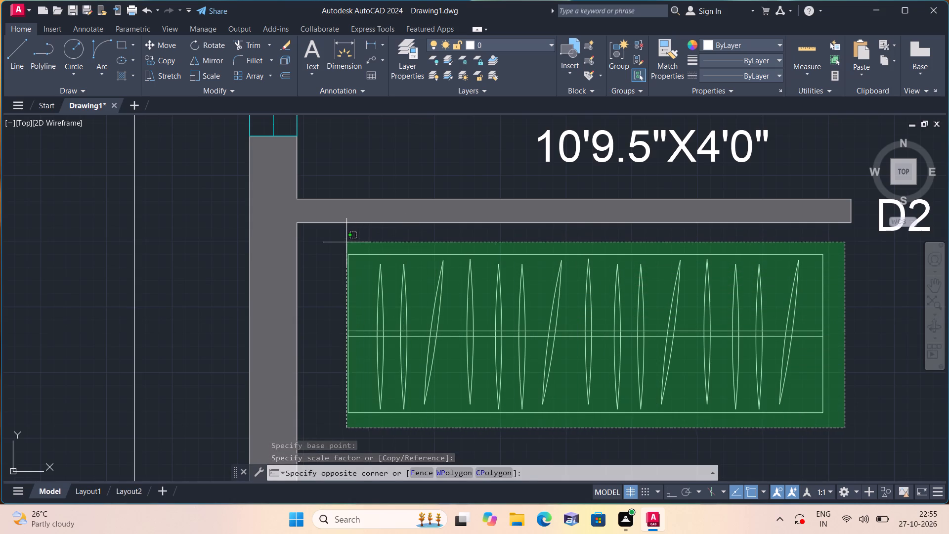
click(338, 242)
click(161, 46)
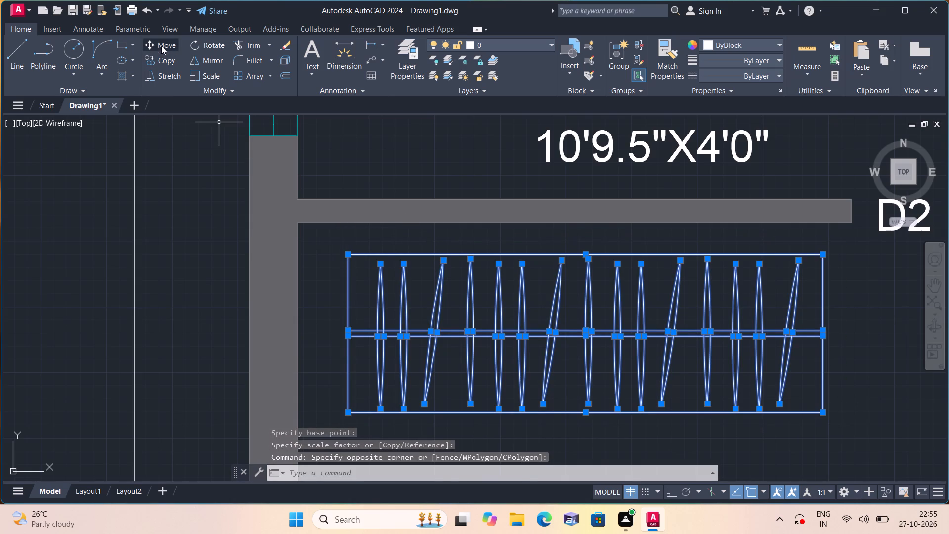
click(344, 252)
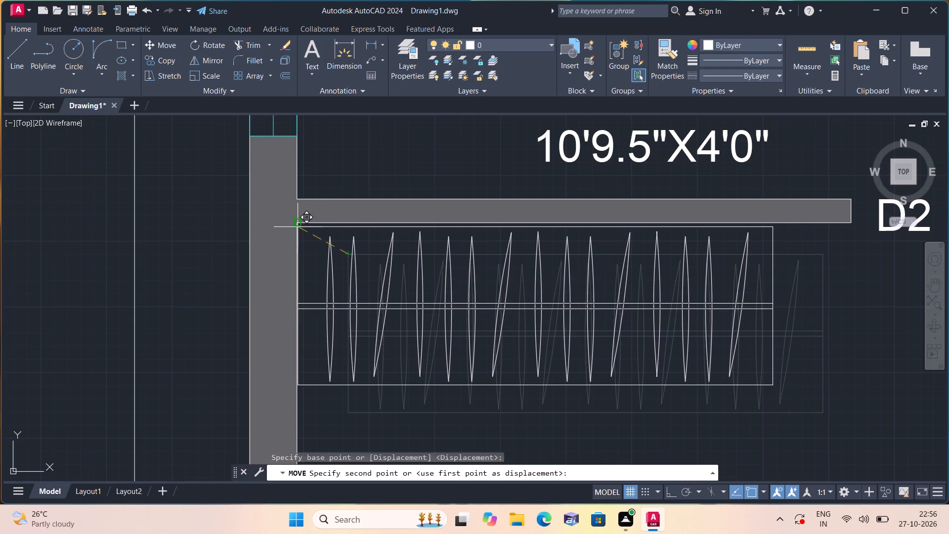
click(296, 226)
Examine the furnished floor plan of both apartments, checking the furniture and wardrobe placement room by room.
scroll(439, 312, down, 3)
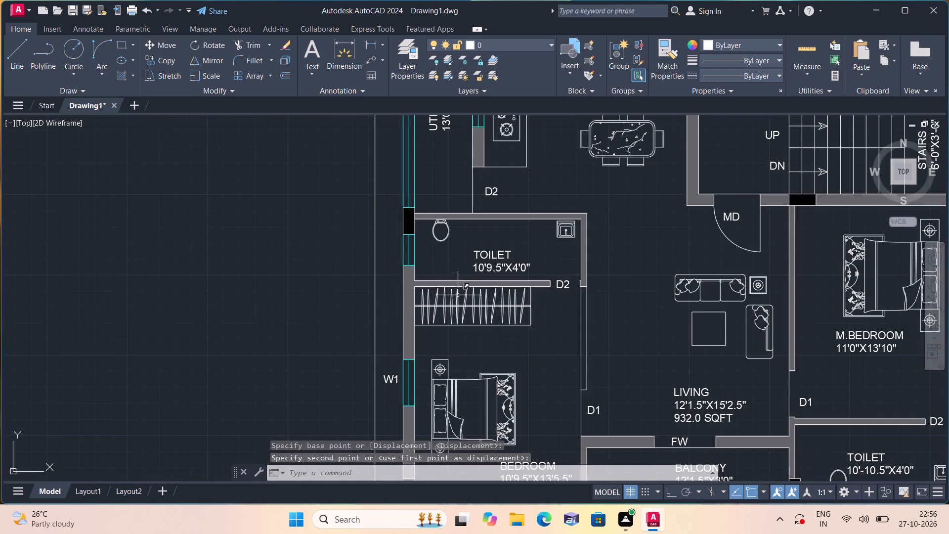
scroll(442, 335, down, 2)
middle_drag(444, 301, 438, 299)
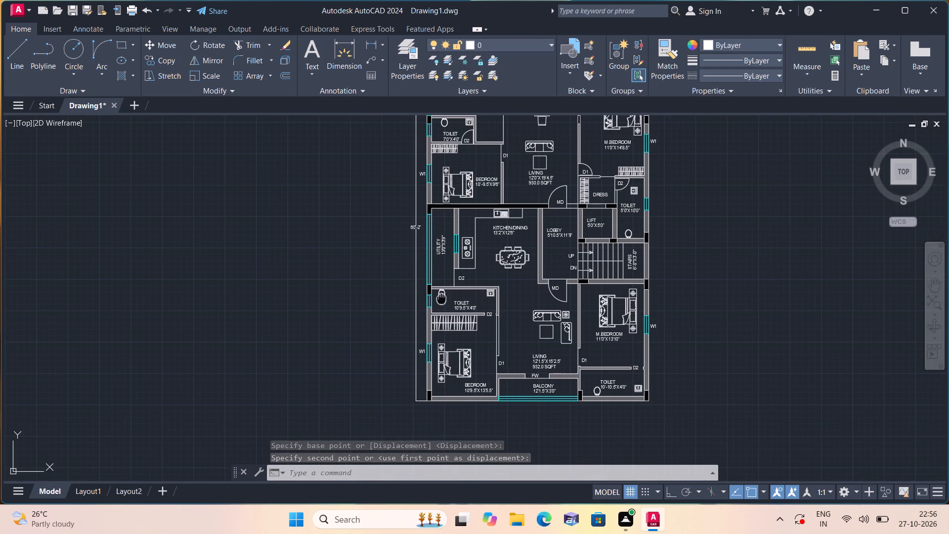
middle_drag(438, 299, 349, 317)
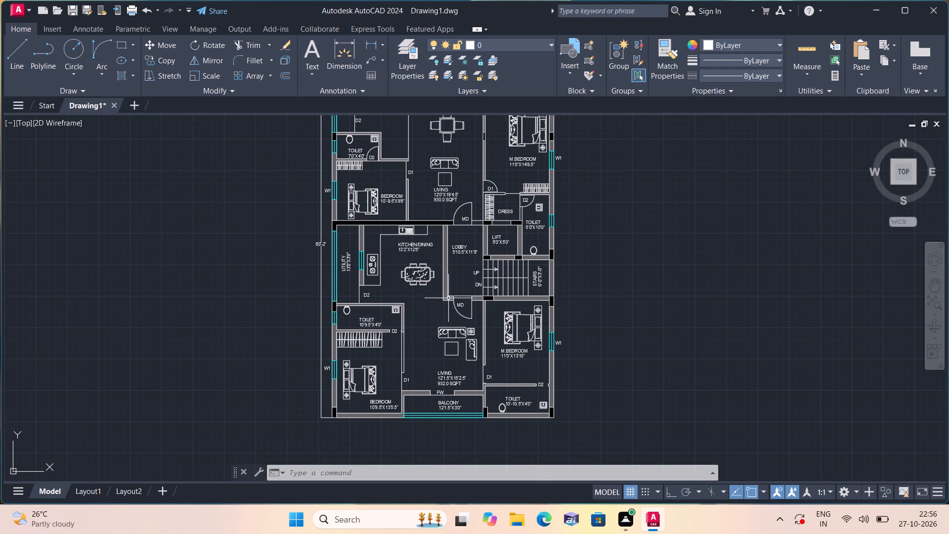
middle_drag(449, 242, 449, 243)
middle_drag(449, 243, 496, 387)
scroll(496, 387, up, 1)
middle_drag(386, 167, 429, 280)
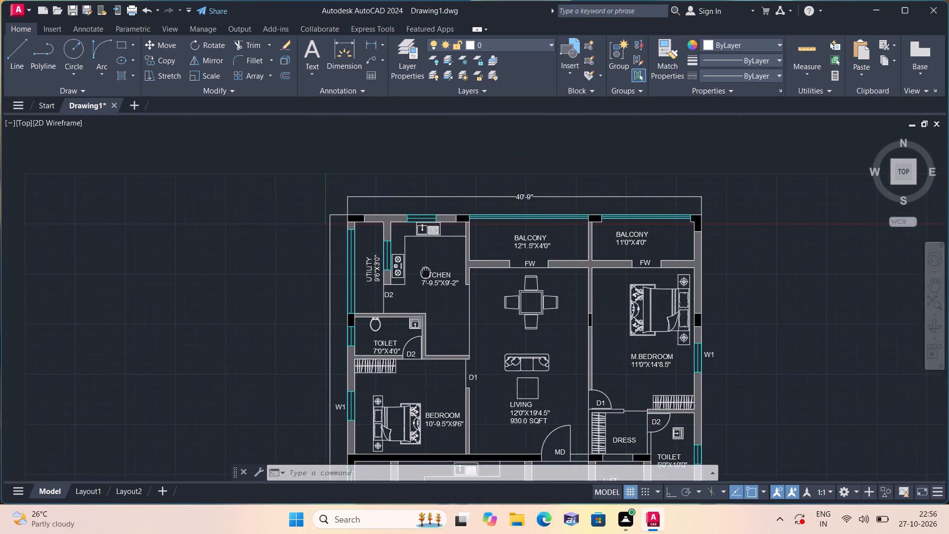
middle_drag(429, 280, 430, 284)
scroll(430, 284, up, 2)
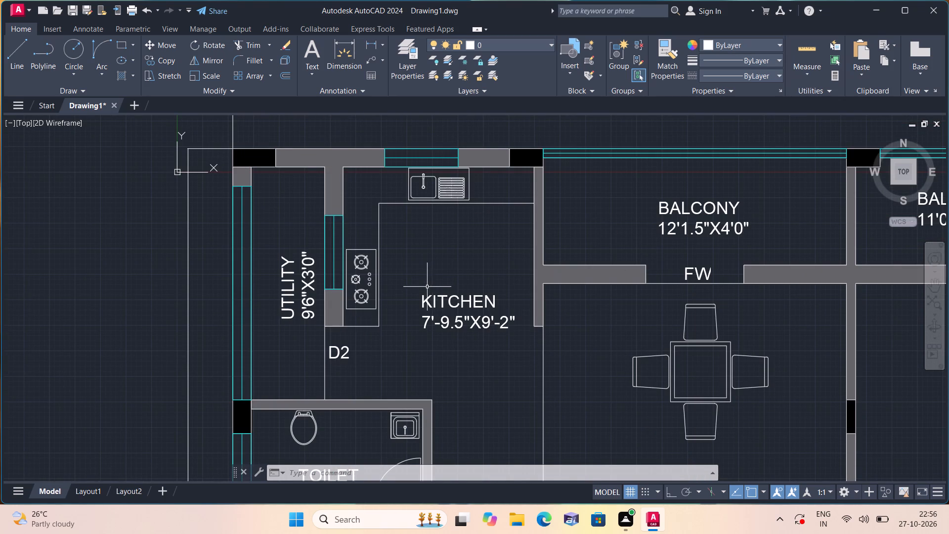
middle_drag(494, 357, 460, 239)
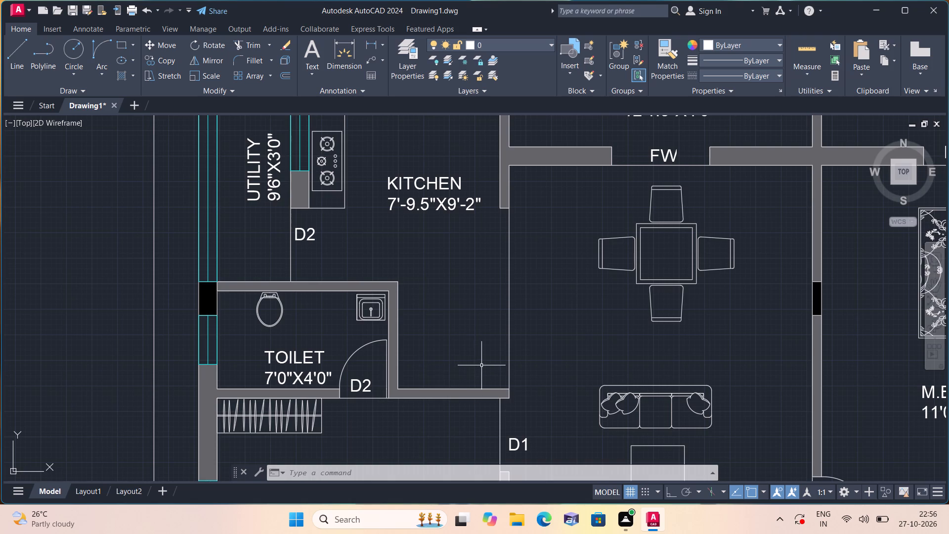
middle_drag(515, 388, 464, 302)
scroll(473, 321, down, 1)
middle_click(464, 302)
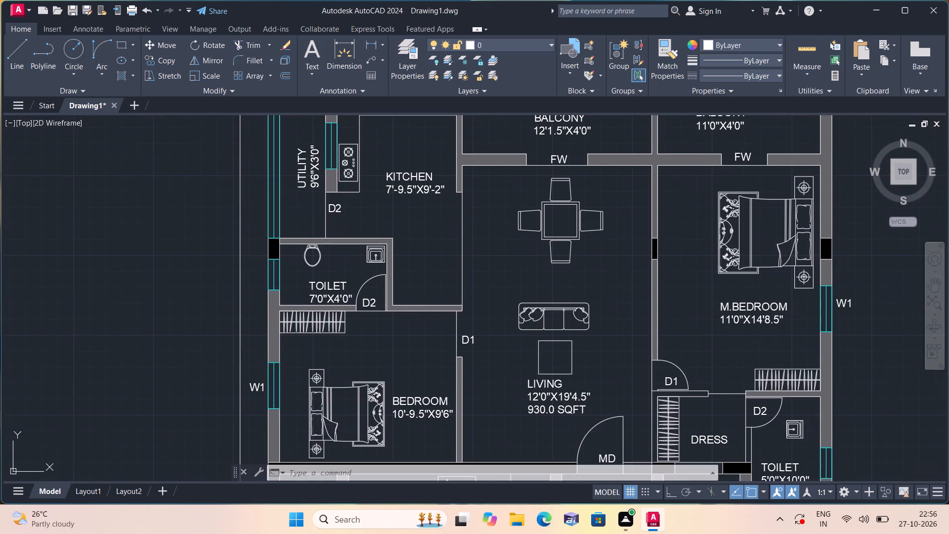
middle_drag(531, 370, 508, 289)
scroll(508, 297, down, 1)
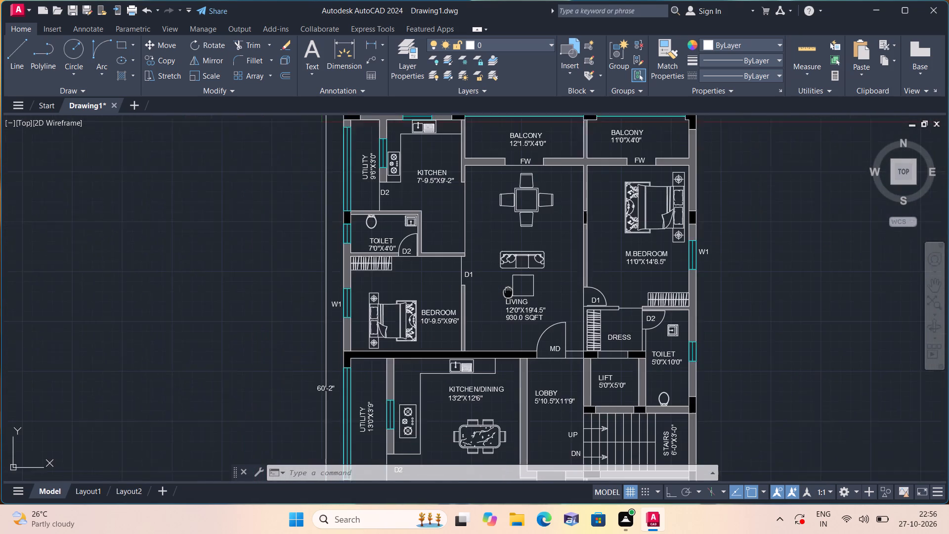
middle_drag(508, 289, 508, 277)
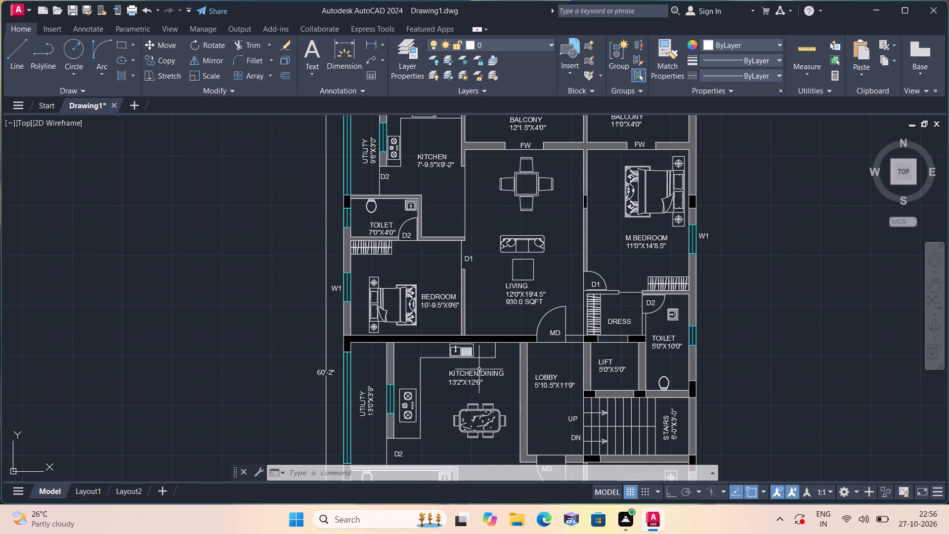
middle_drag(476, 374, 481, 267)
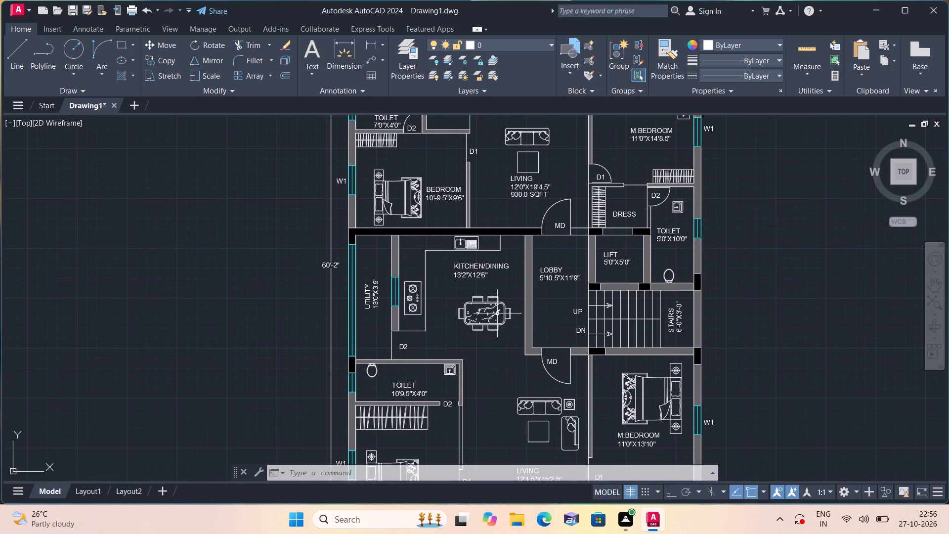
middle_drag(515, 356, 484, 256)
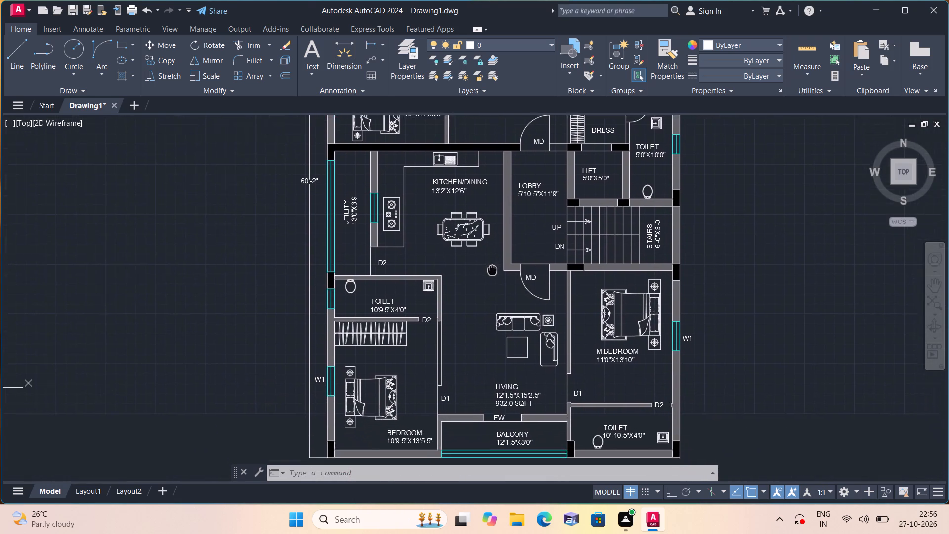
middle_drag(484, 256, 473, 239)
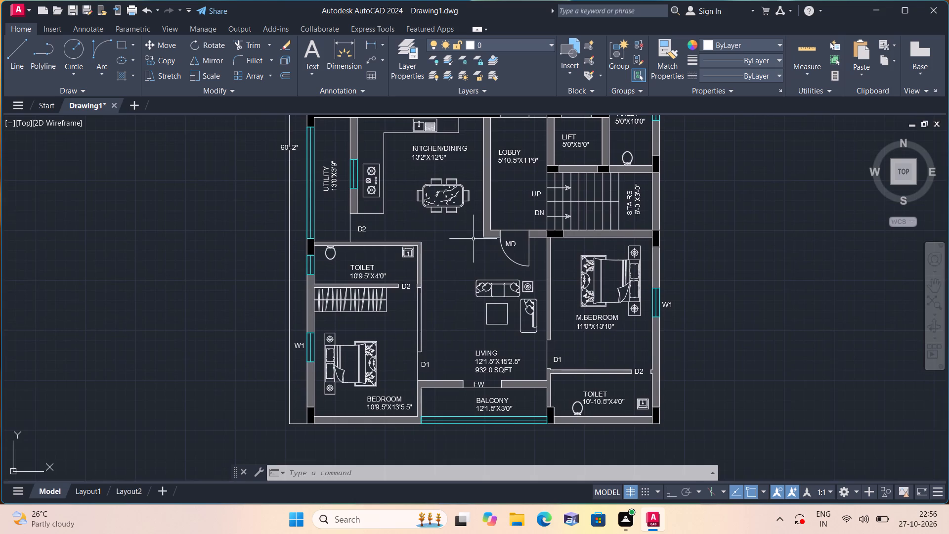
middle_drag(473, 239, 487, 349)
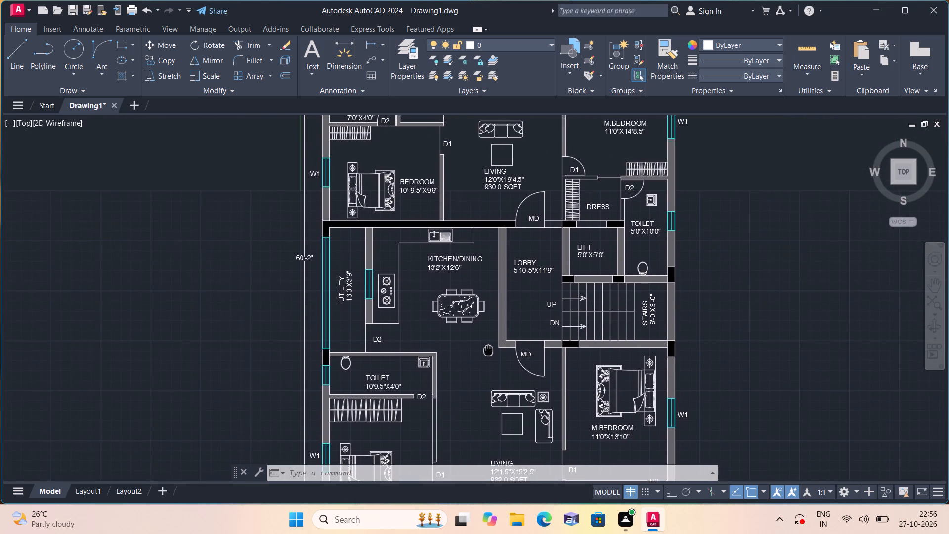
middle_drag(487, 349, 472, 348)
scroll(473, 343, down, 1)
scroll(370, 287, up, 3)
middle_drag(345, 291, 345, 292)
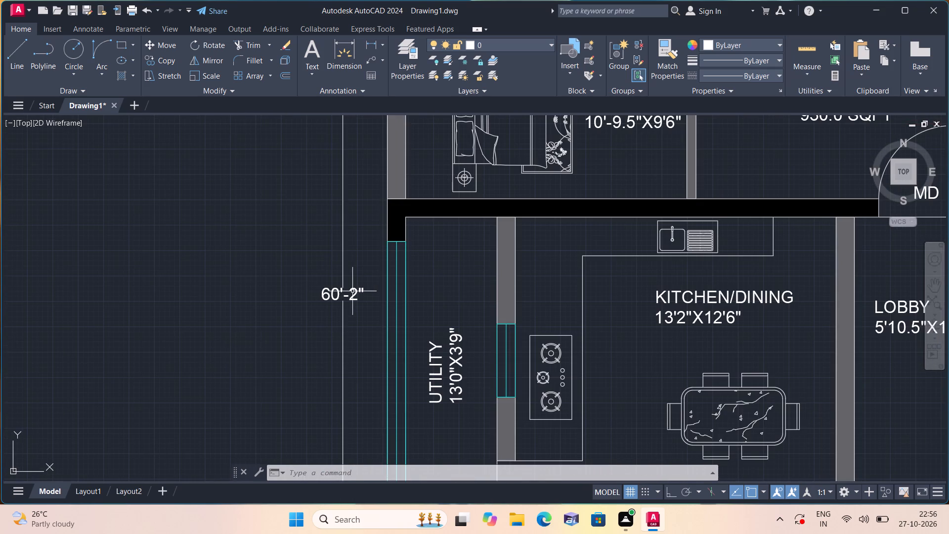
Examine the upper apartment's furnished layout, from the kitchen and toilet to the bedrooms, living room and dress room.
middle_drag(345, 292, 333, 467)
scroll(332, 471, down, 2)
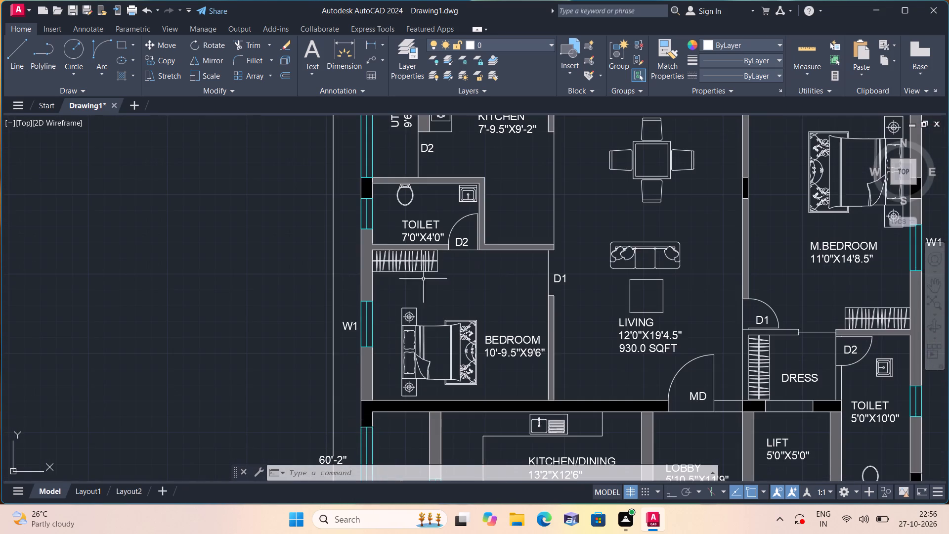
middle_drag(432, 262, 367, 474)
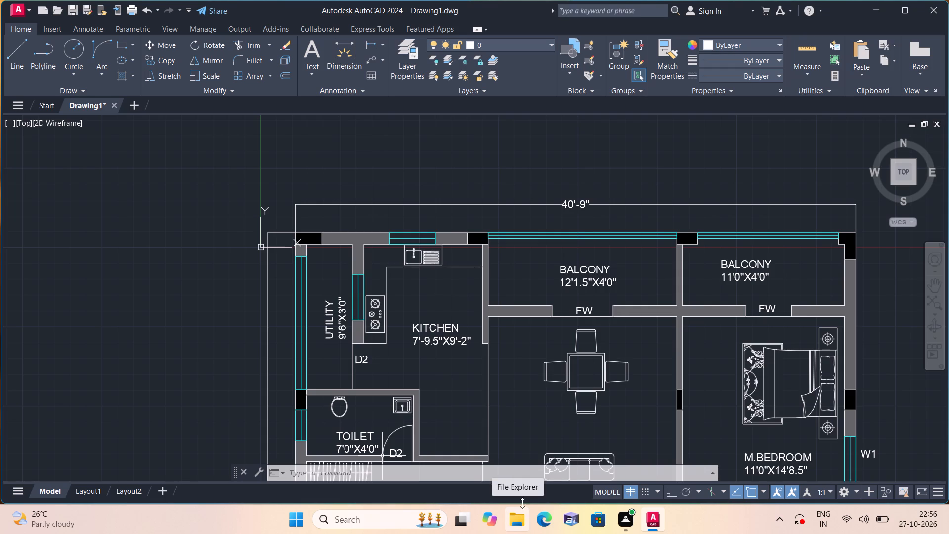
middle_drag(558, 498, 525, 435)
scroll(558, 498, down, 1)
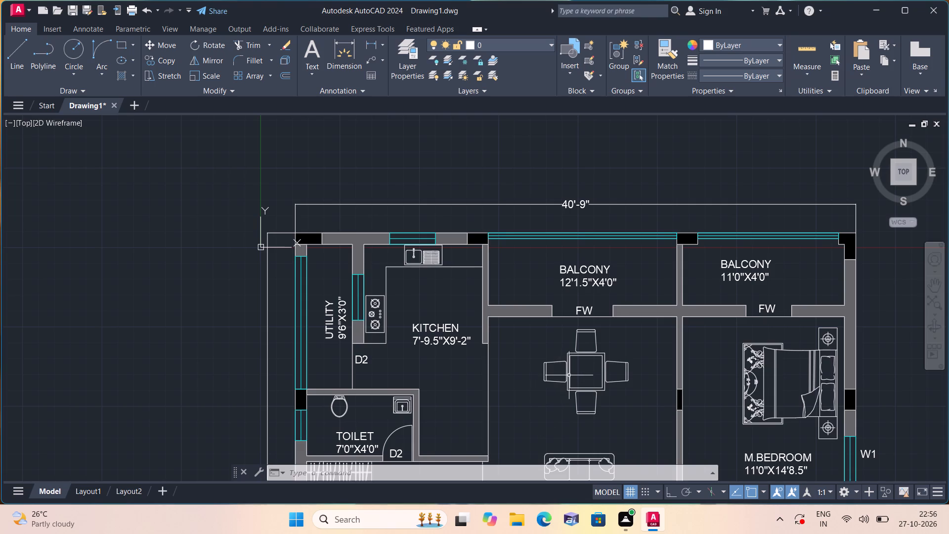
middle_drag(643, 375, 506, 260)
scroll(486, 248, down, 1)
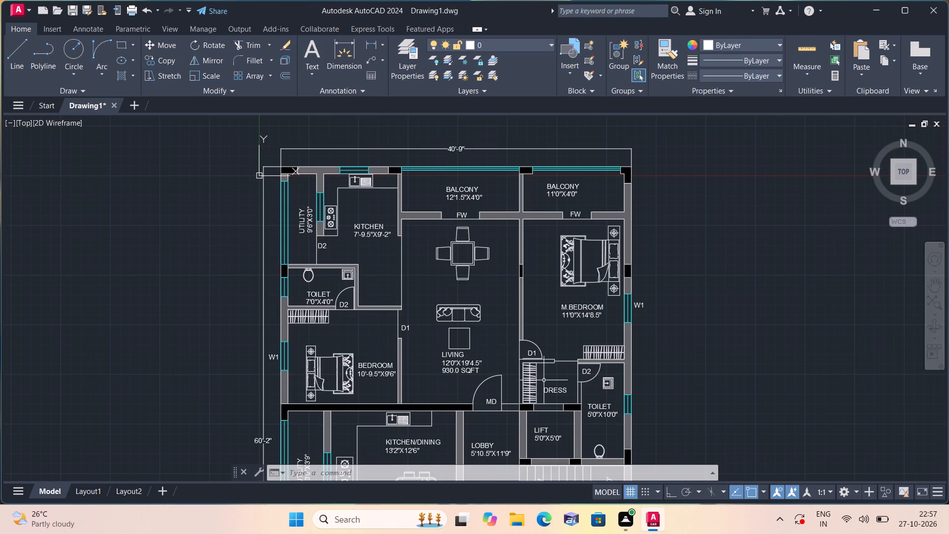
Scale the WC in the 7'0"X4'0" toilet up to about 1.5 times its size, from a base point inside its bowl.
scroll(293, 208, up, 1)
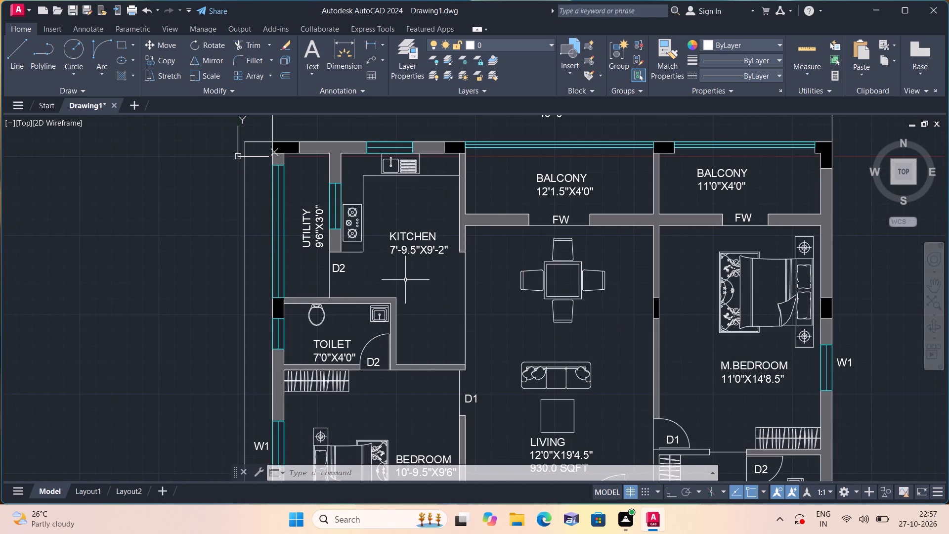
middle_drag(433, 332, 453, 248)
scroll(360, 240, up, 2)
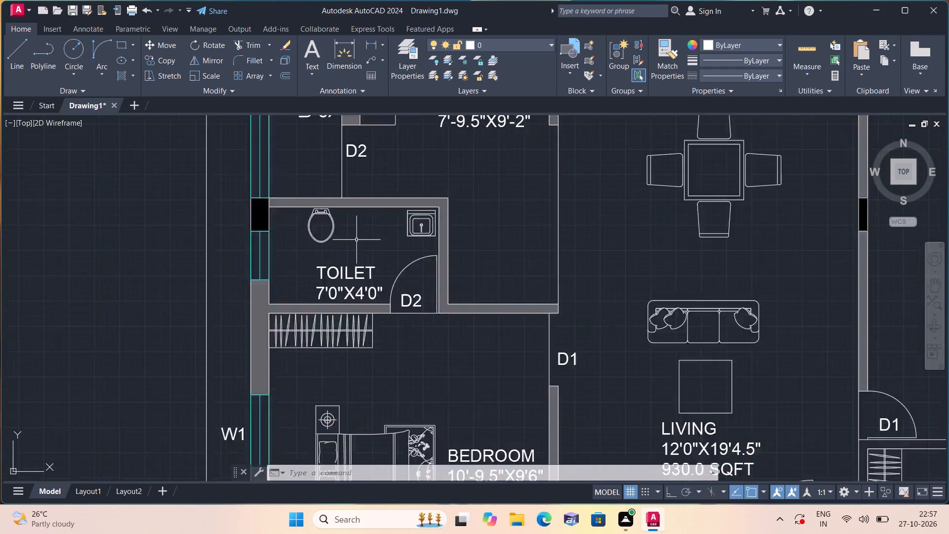
scroll(357, 240, up, 1)
middle_drag(360, 237, 429, 312)
drag(364, 333, 361, 325)
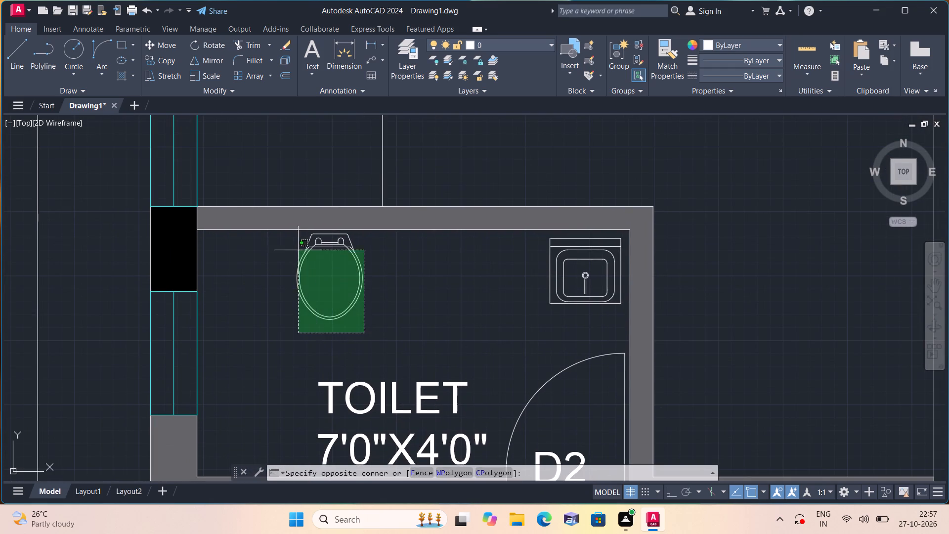
scroll(293, 239, up, 1)
click(291, 227)
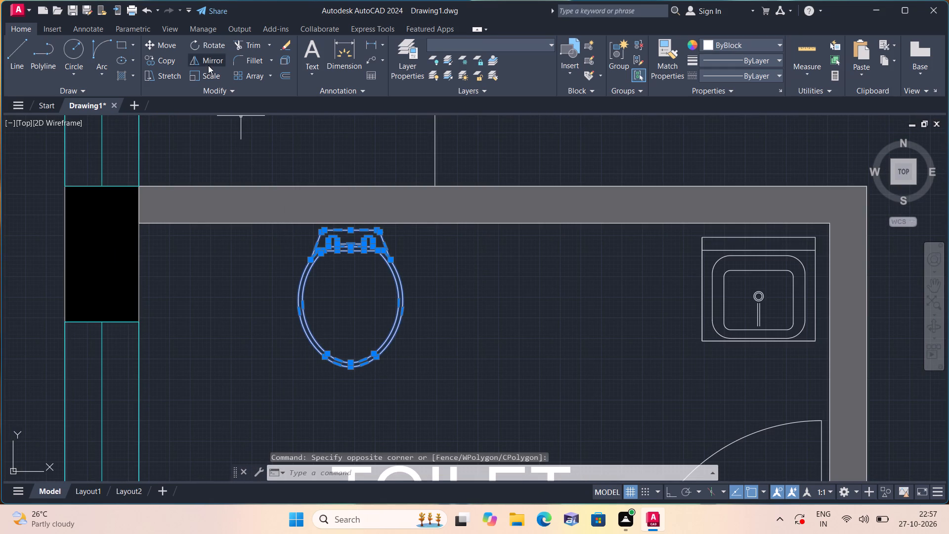
click(209, 72)
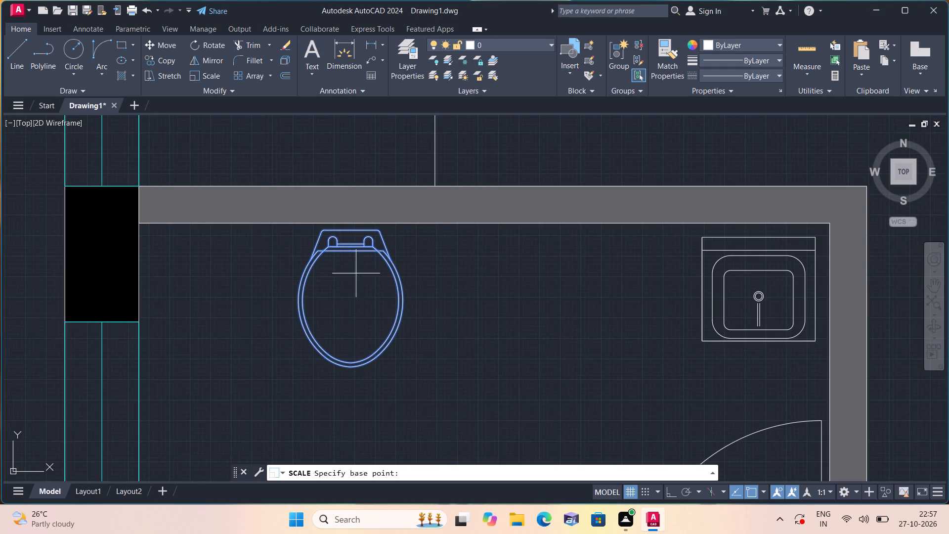
scroll(356, 273, down, 1)
middle_drag(355, 271, 362, 203)
click(364, 205)
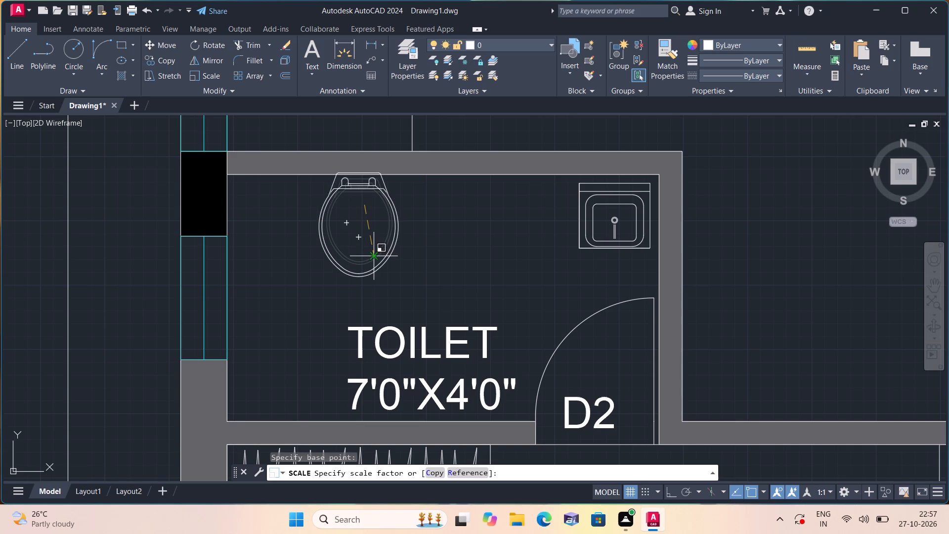
click(375, 267)
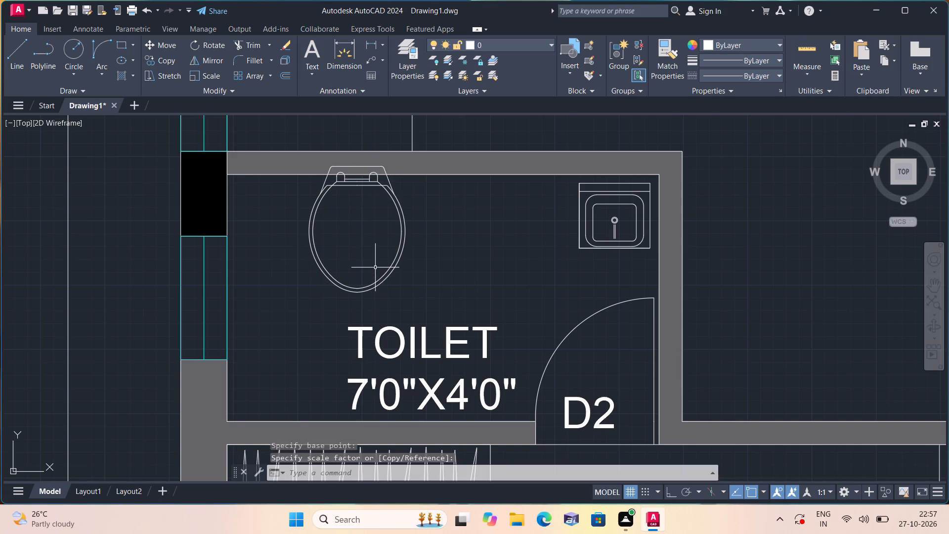
Move the whole enlarged WC in the 7'0"X4'0" toilet down slightly, so its tank sits just inside the upper wall.
scroll(413, 289, down, 1)
click(417, 291)
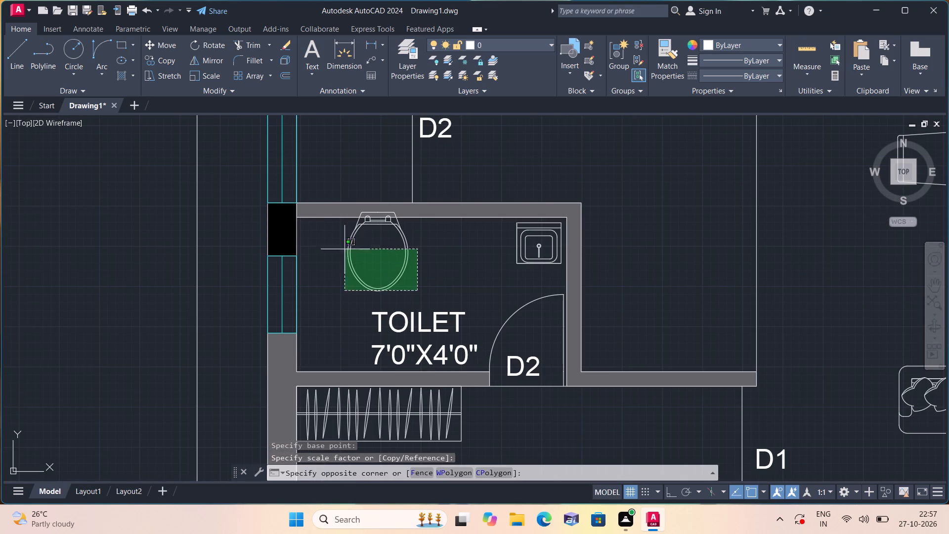
click(324, 234)
scroll(346, 222, up, 3)
scroll(390, 238, up, 1)
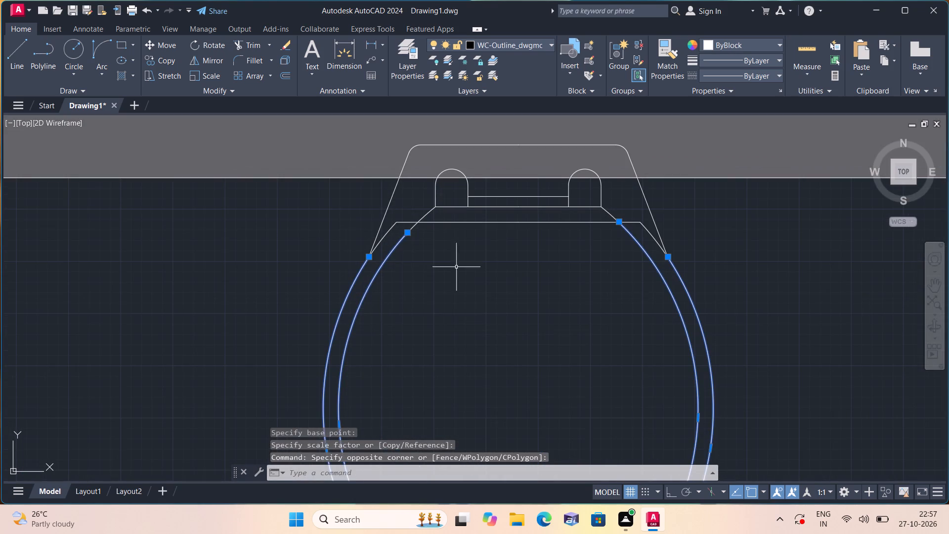
drag(512, 281, 507, 264)
click(352, 189)
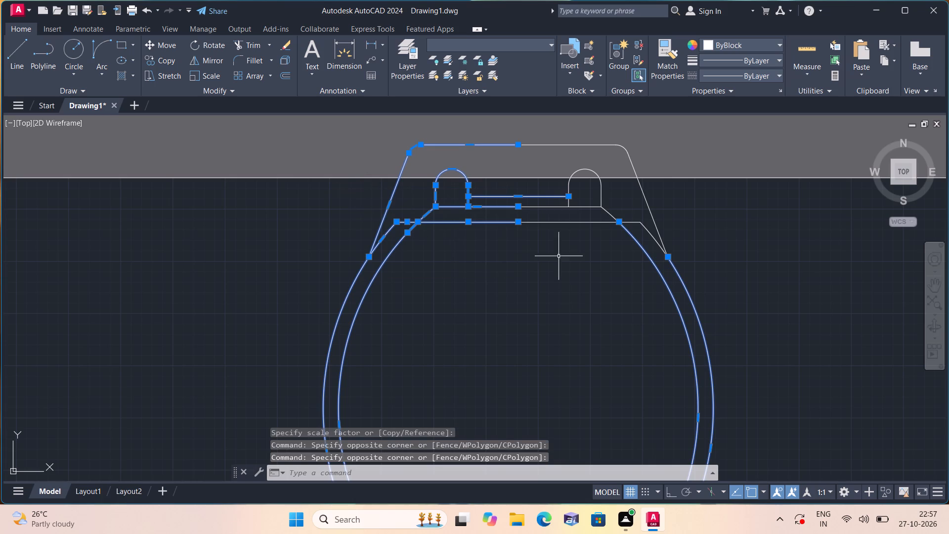
click(737, 267)
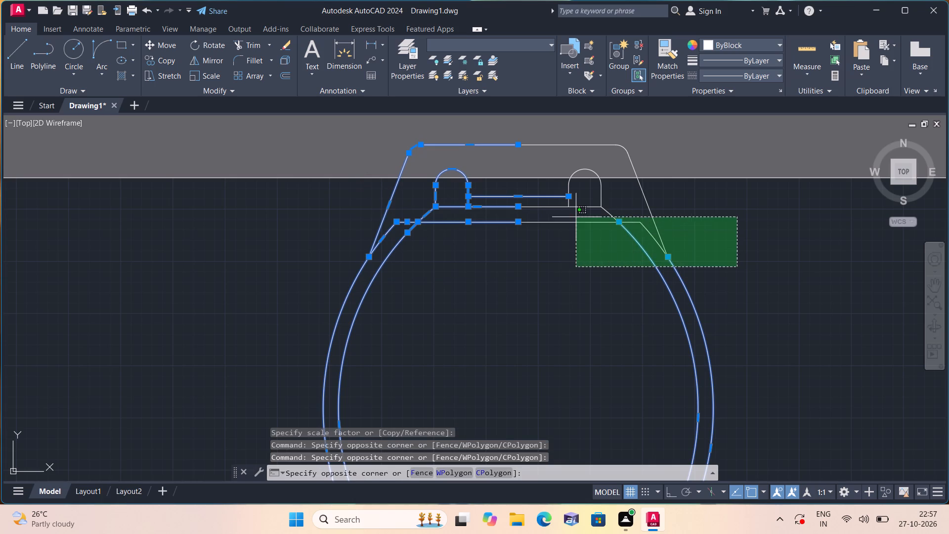
click(529, 188)
scroll(897, 517, down, 2)
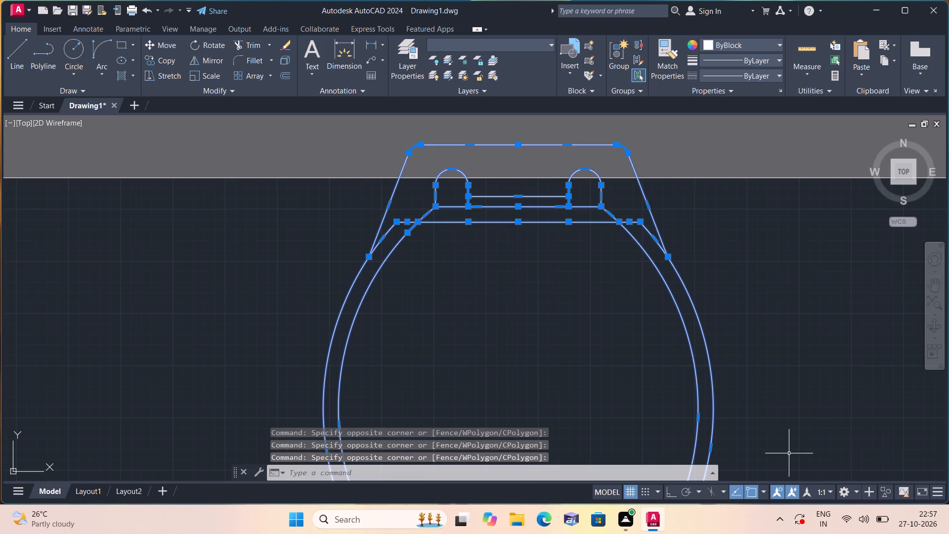
scroll(658, 366, down, 2)
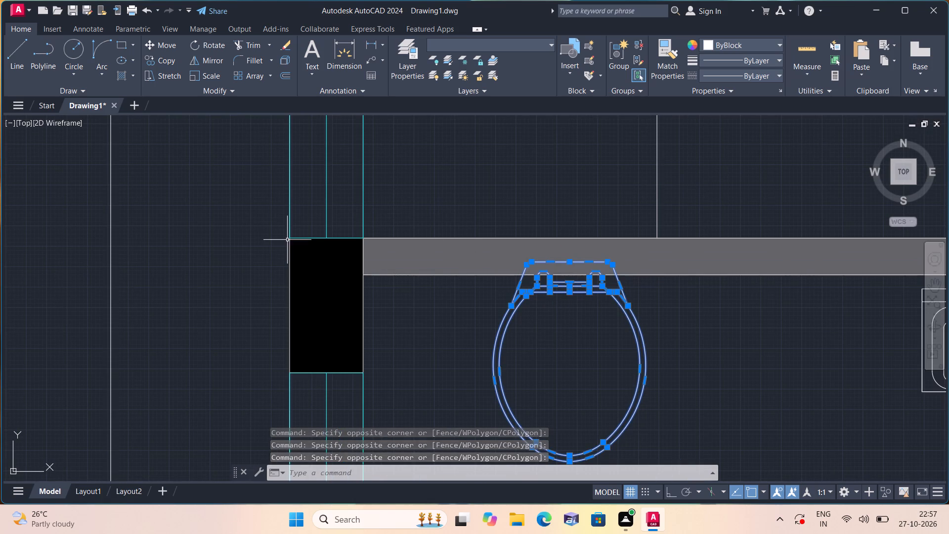
click(162, 43)
scroll(359, 230, down, 1)
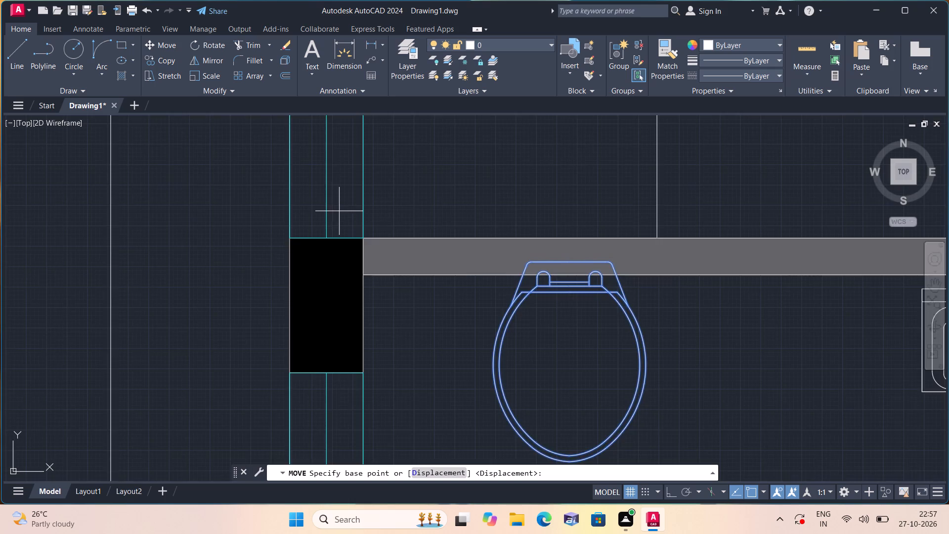
click(490, 298)
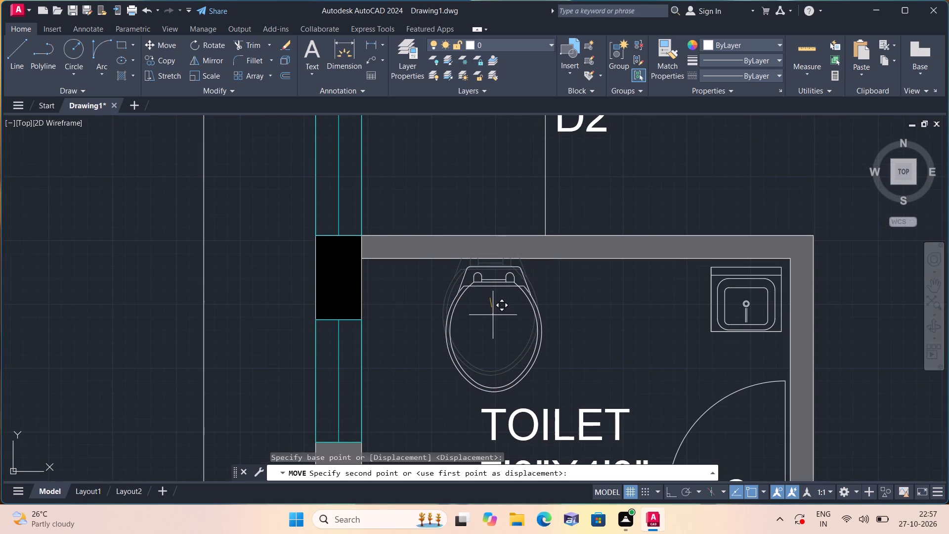
click(494, 309)
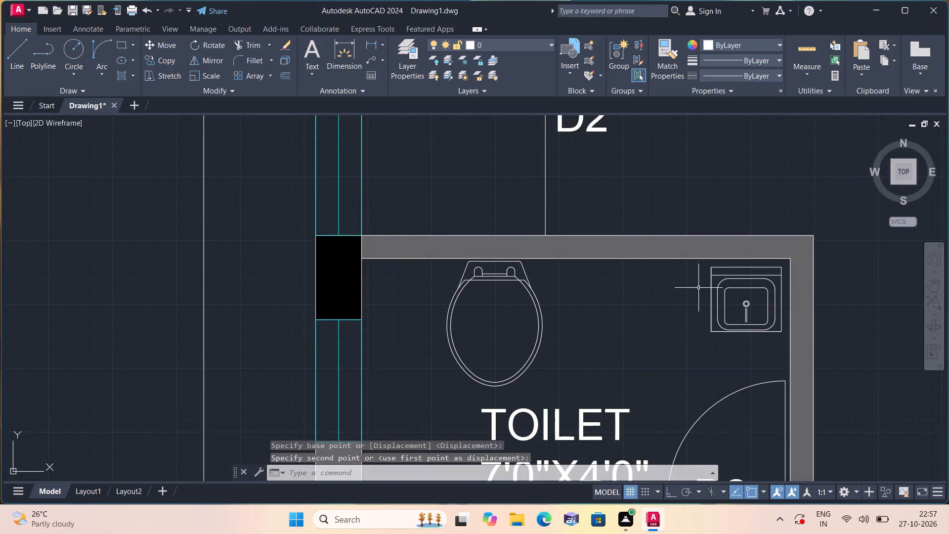
Scale the washbasin in the 7'0"X4'0" toilet up to about 1.3 times its size, from a base point in its upper-left part.
scroll(798, 292, up, 2)
click(736, 306)
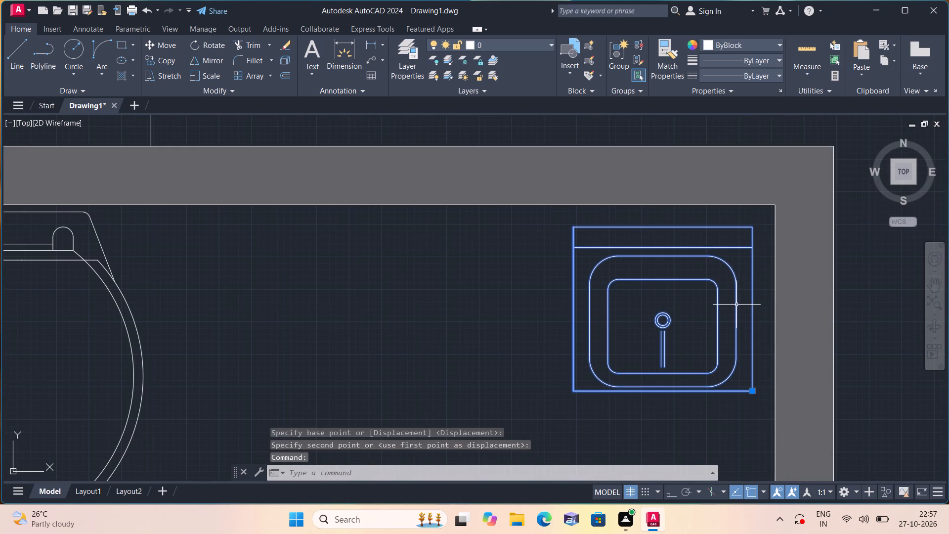
middle_drag(733, 295, 588, 229)
scroll(596, 233, down, 1)
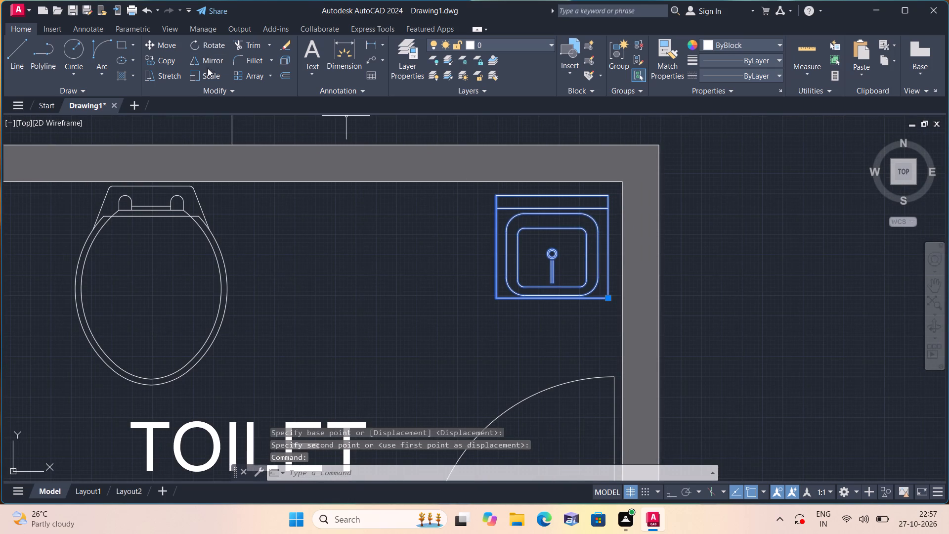
click(206, 75)
click(528, 224)
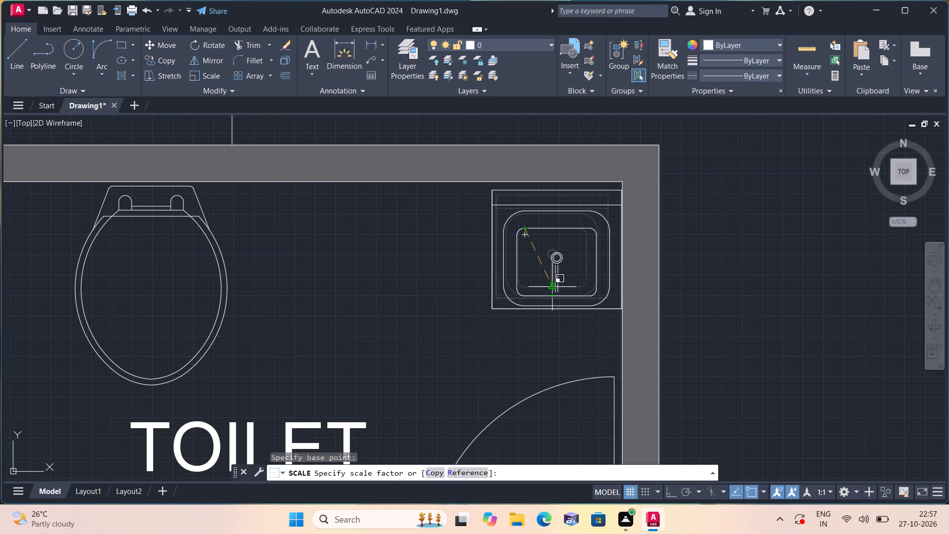
click(552, 292)
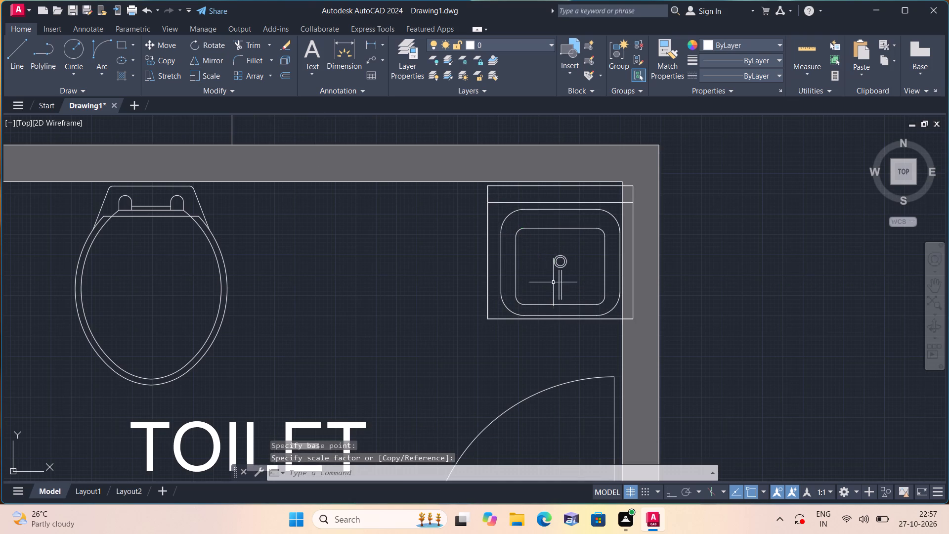
Move the enlarged washbasin by its upper-right corner onto the toilet's inner wall corner.
click(542, 224)
click(524, 209)
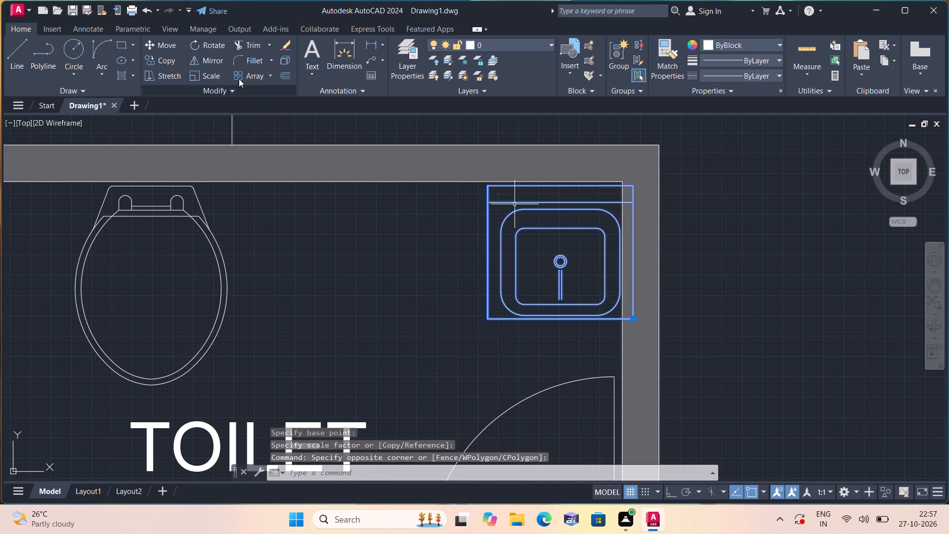
click(163, 42)
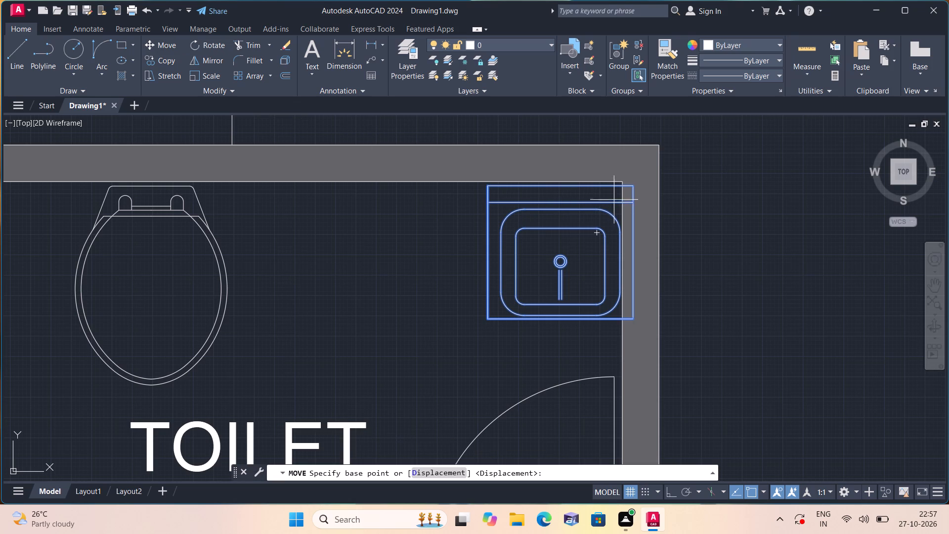
click(630, 186)
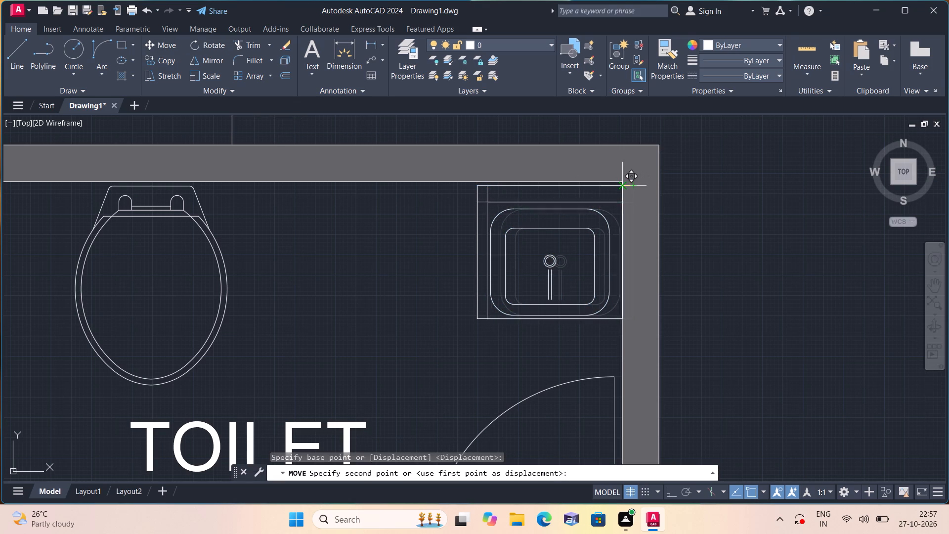
click(619, 180)
Move the bed with its side tables in the 10'-9.5"X9'6" bedroom slightly up and closer to the W1 window wall.
scroll(619, 180, down, 4)
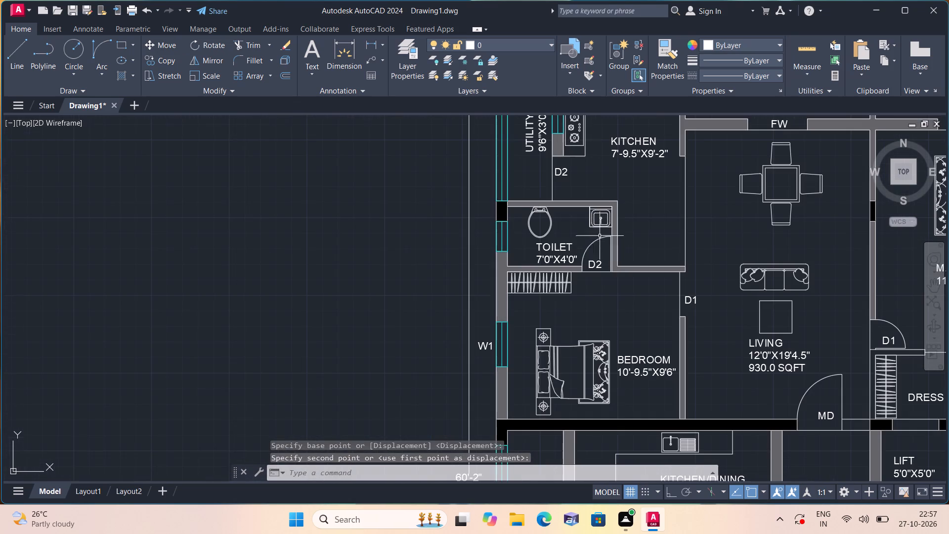
middle_drag(585, 291, 505, 219)
scroll(529, 295, up, 1)
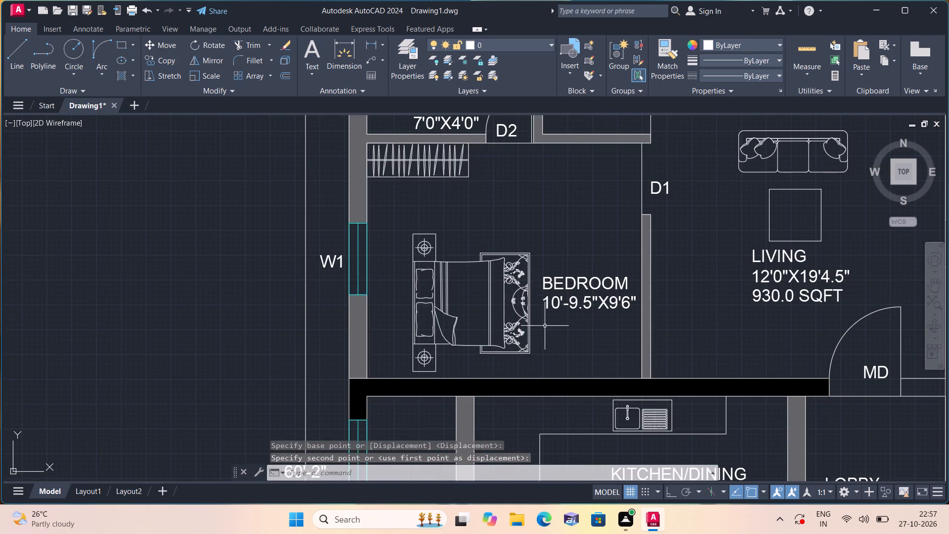
scroll(550, 342, up, 1)
click(531, 369)
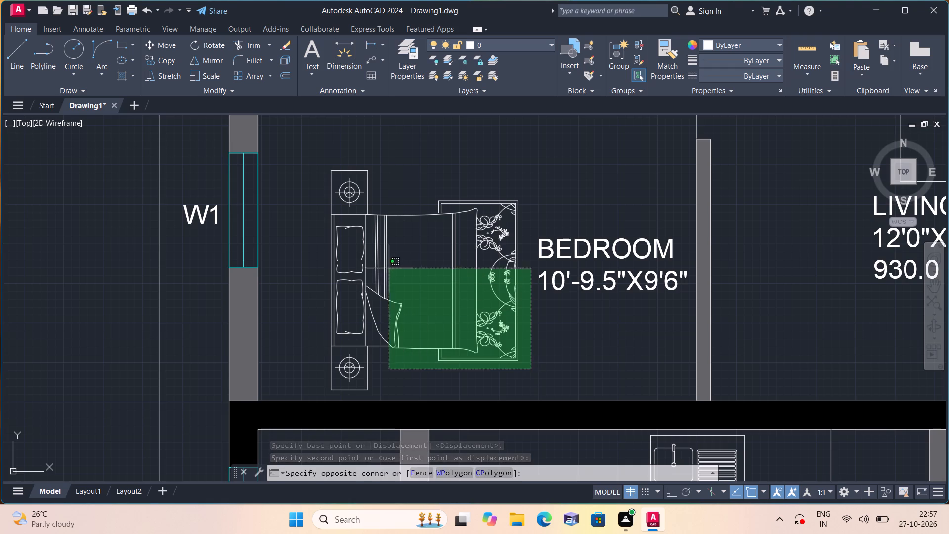
click(314, 149)
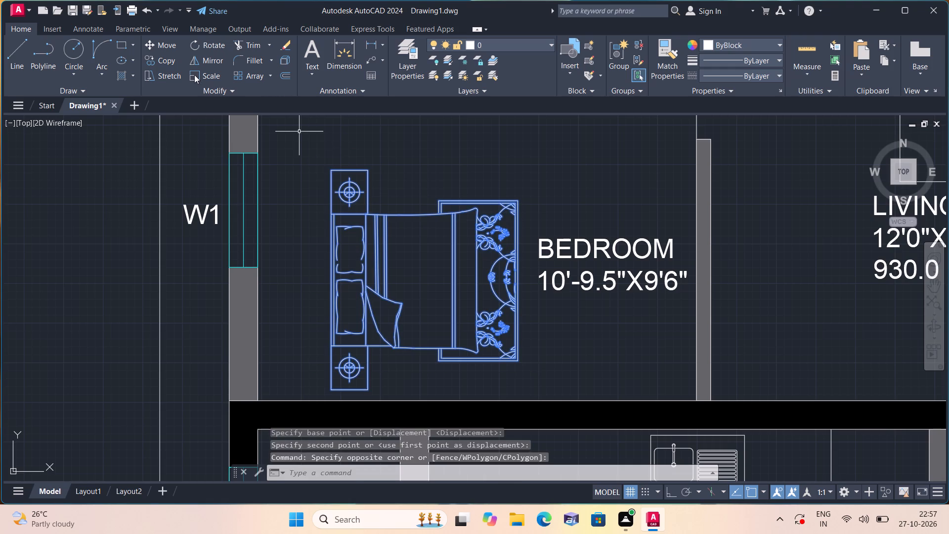
click(161, 43)
scroll(228, 133, down, 1)
middle_drag(334, 201, 361, 245)
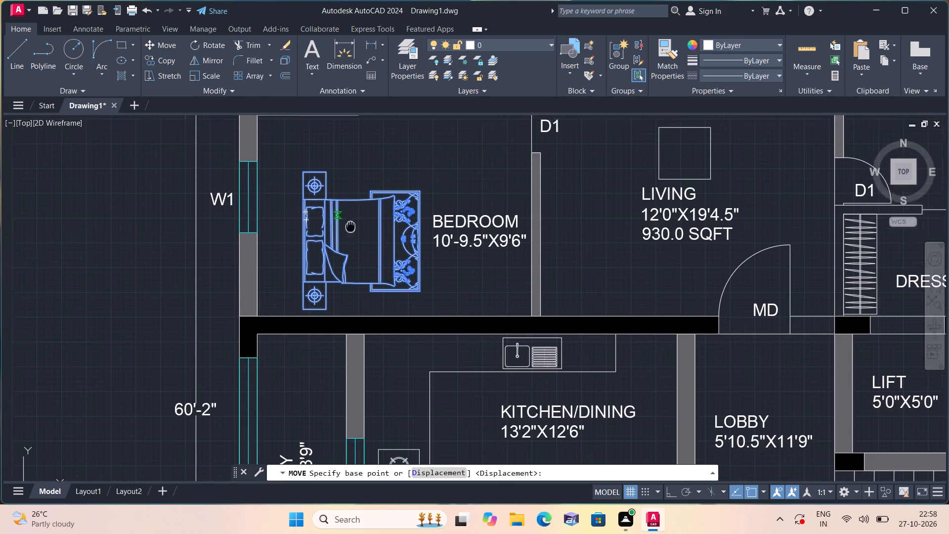
middle_drag(361, 245, 371, 257)
click(380, 268)
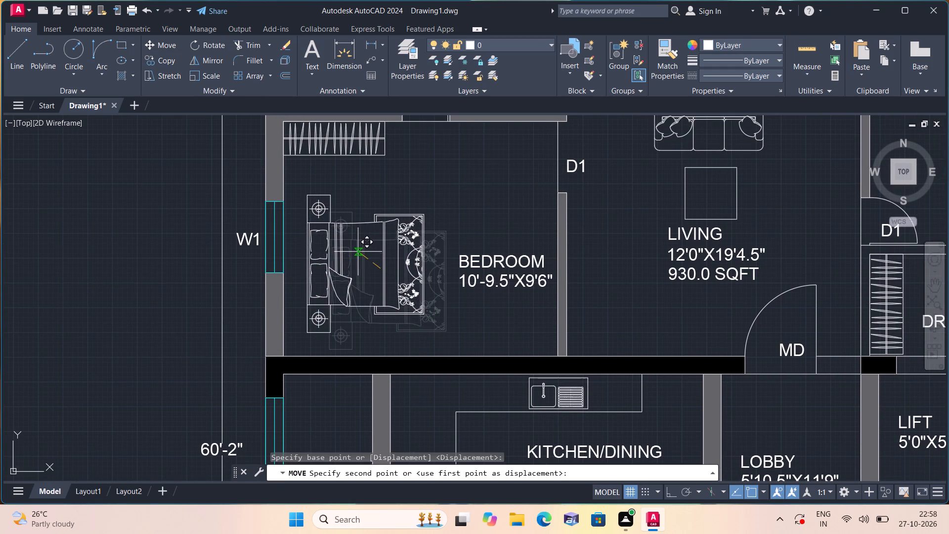
click(358, 252)
Scale the bed with side tables in the 10'-9.5"X9'6" bedroom up to about 1.2 times, from a base point on the bed.
click(446, 338)
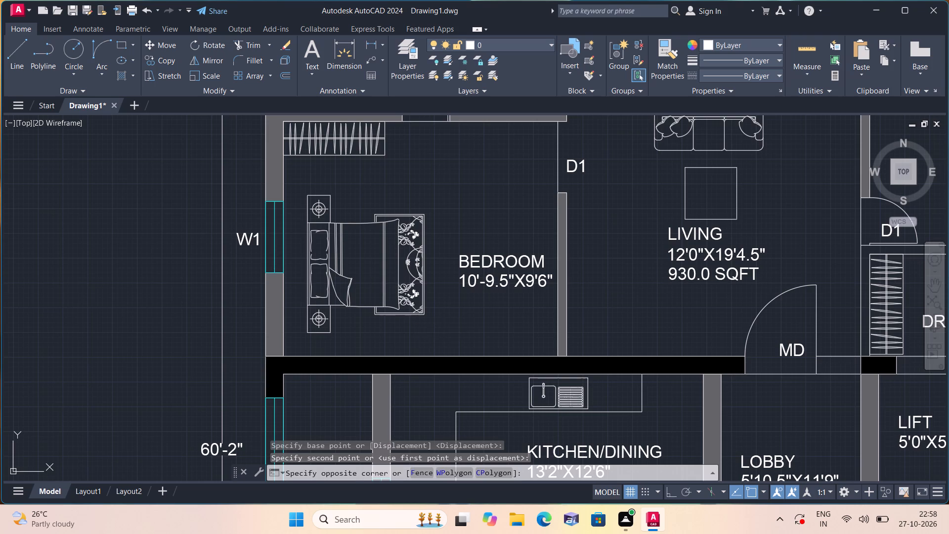
click(297, 189)
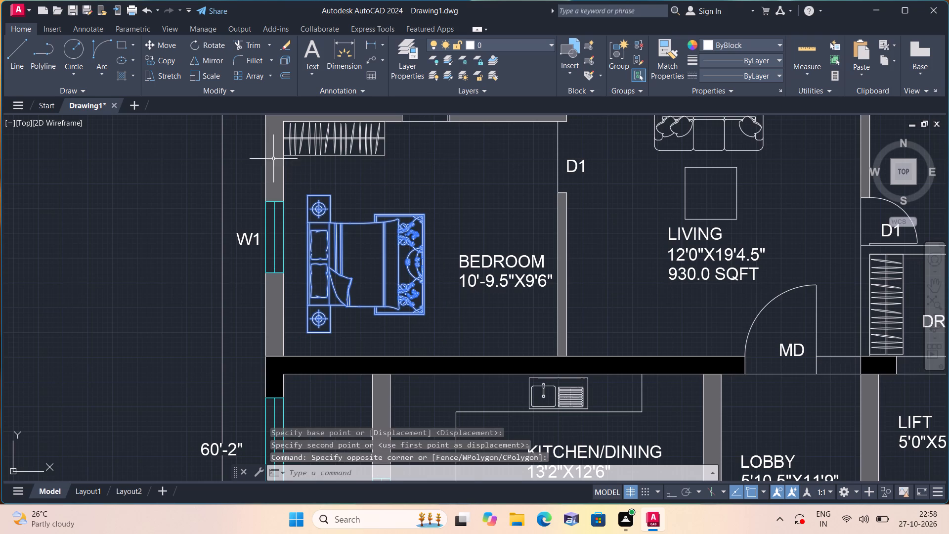
click(209, 73)
drag(346, 240, 351, 244)
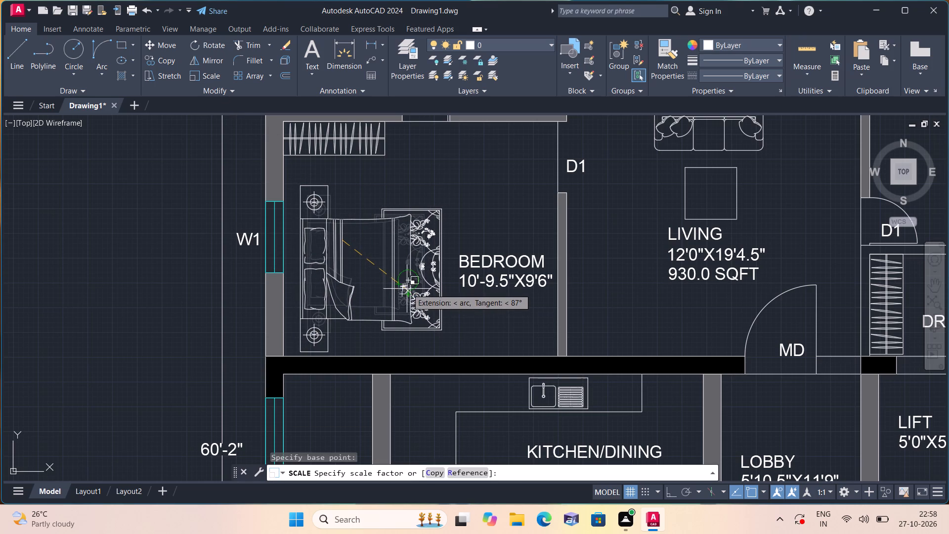
click(407, 289)
Scale the bed with side tables in the 10'9.5"X13'5.5" bedroom up to about 1.15 times, from a base point on the bed's upper part.
scroll(398, 288, down, 2)
middle_drag(402, 262, 402, 309)
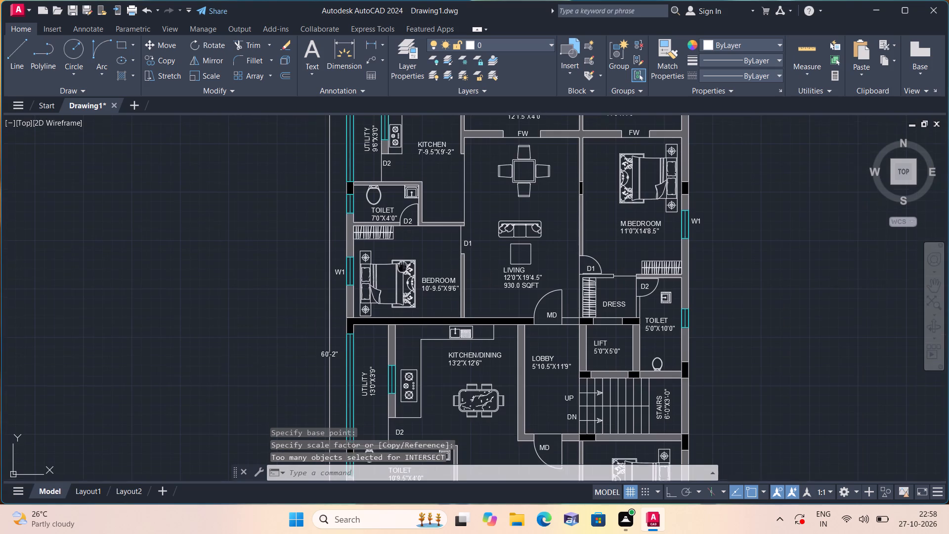
middle_drag(402, 309, 375, 293)
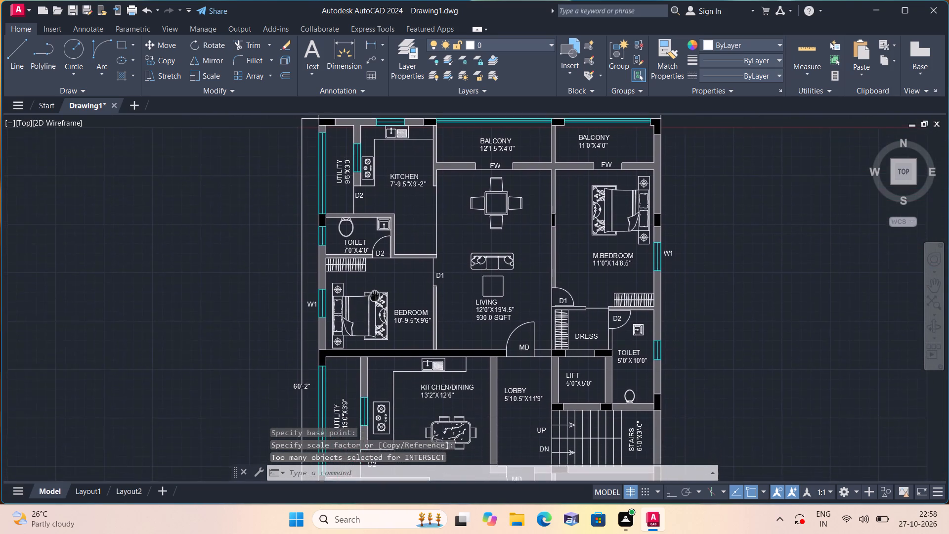
middle_drag(375, 293, 375, 271)
middle_drag(383, 361, 354, 246)
scroll(379, 355, down, 1)
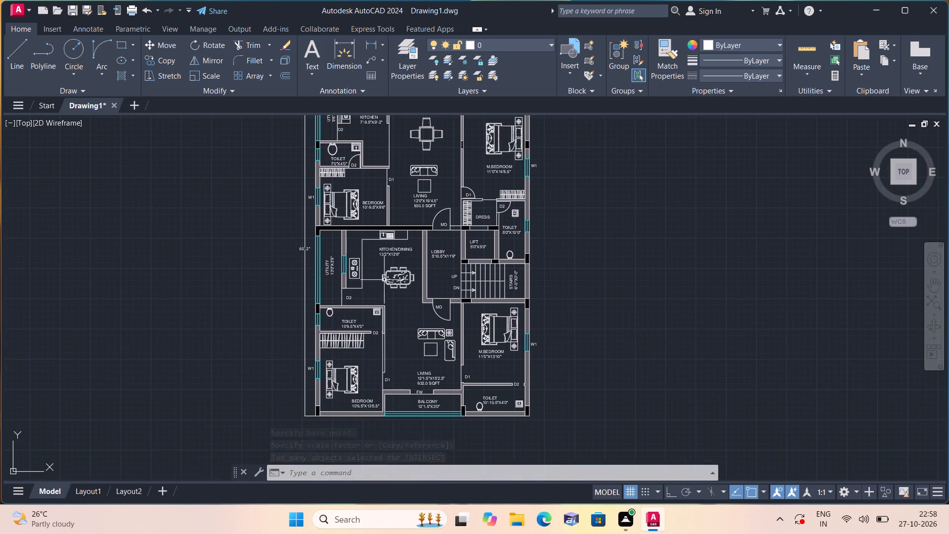
scroll(399, 286, up, 3)
scroll(412, 338, down, 1)
middle_drag(412, 338, 420, 194)
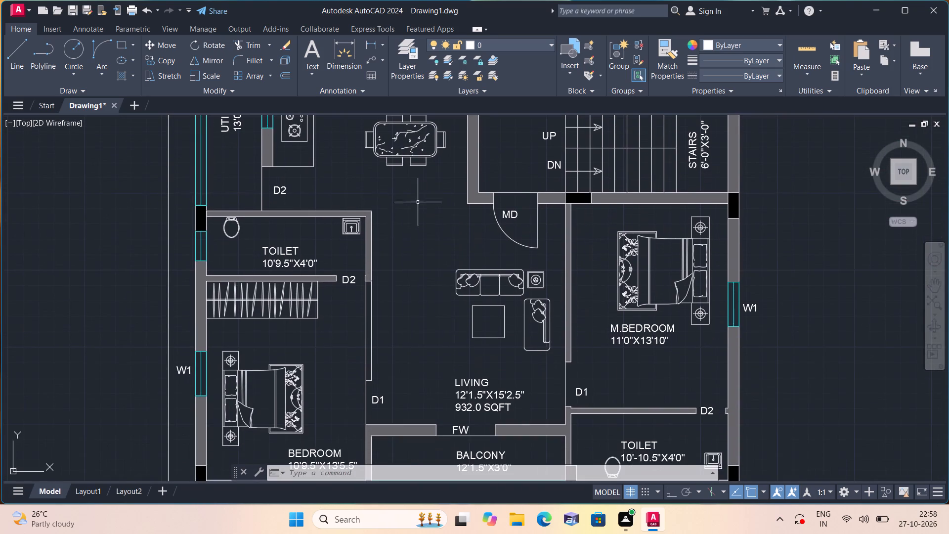
middle_drag(338, 370, 383, 274)
scroll(356, 337, up, 1)
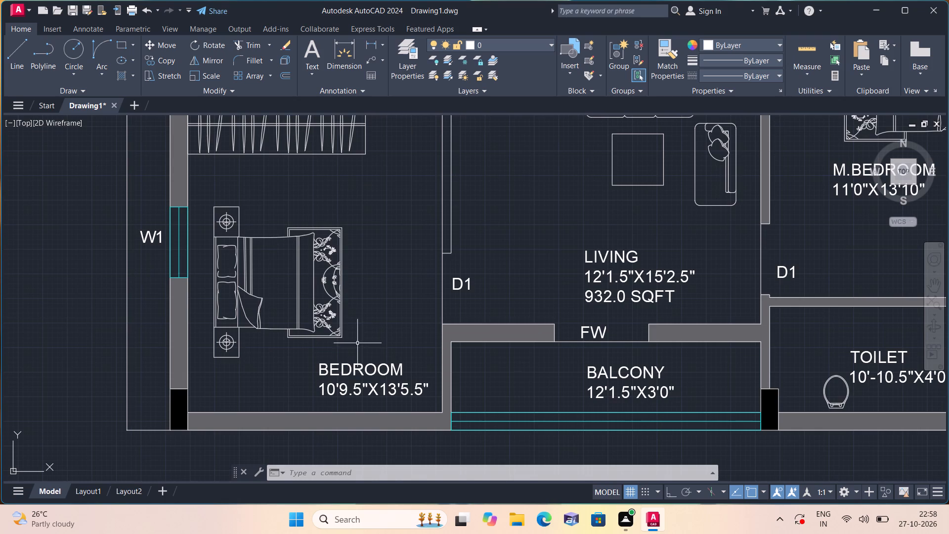
click(359, 350)
click(205, 200)
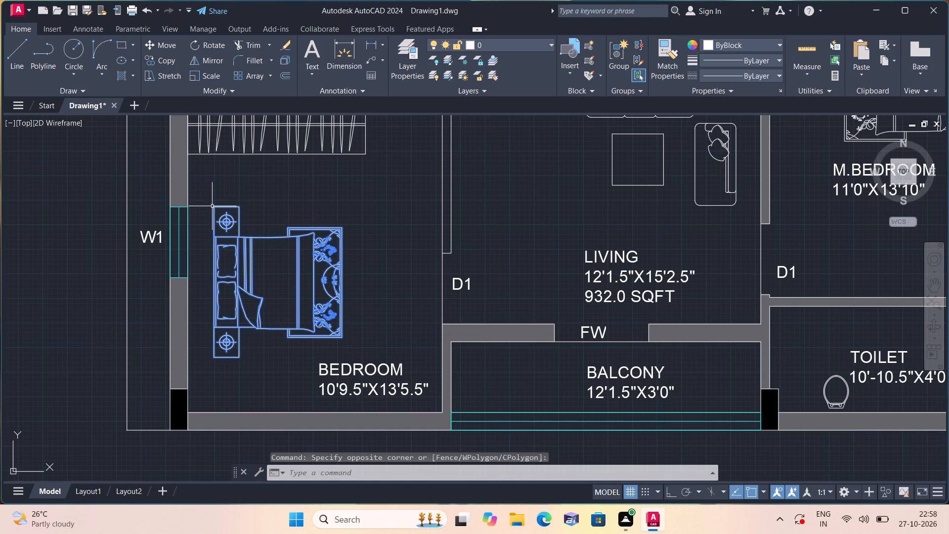
click(209, 76)
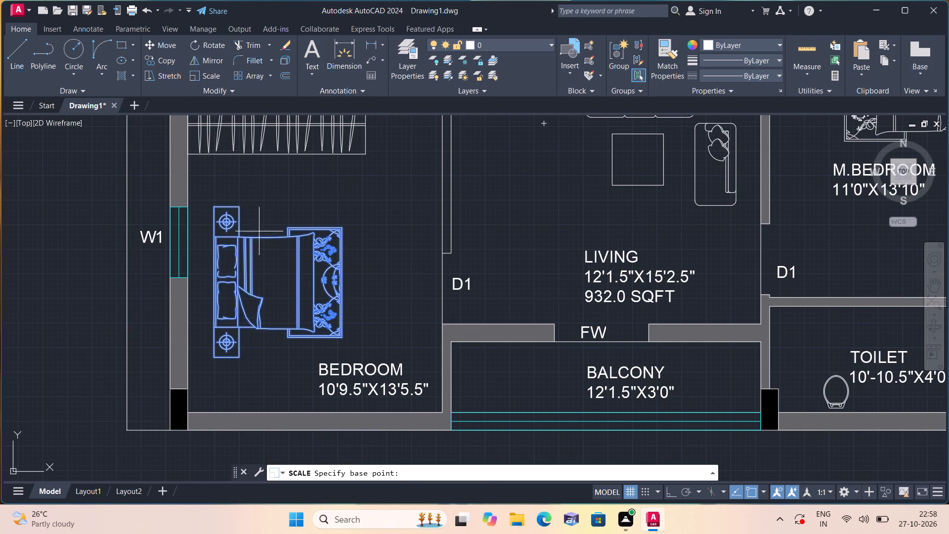
click(261, 243)
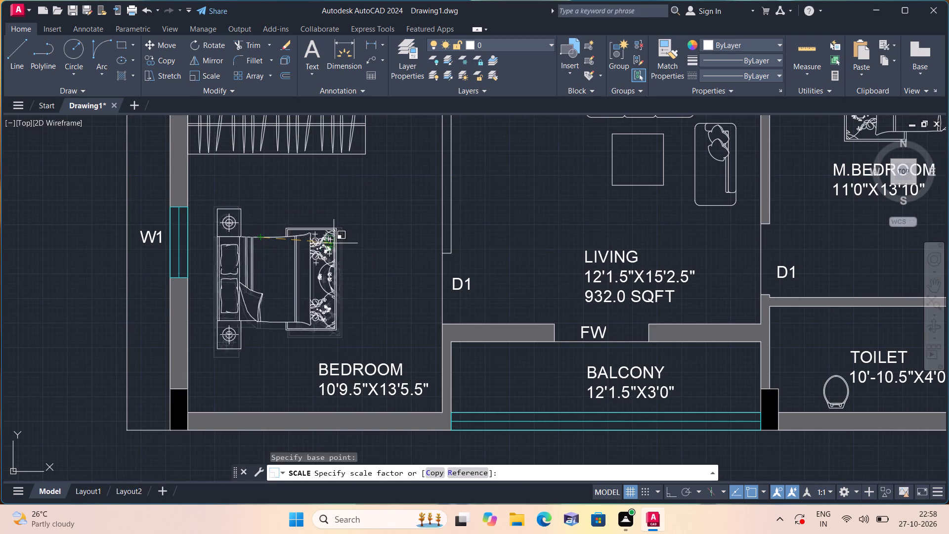
click(347, 242)
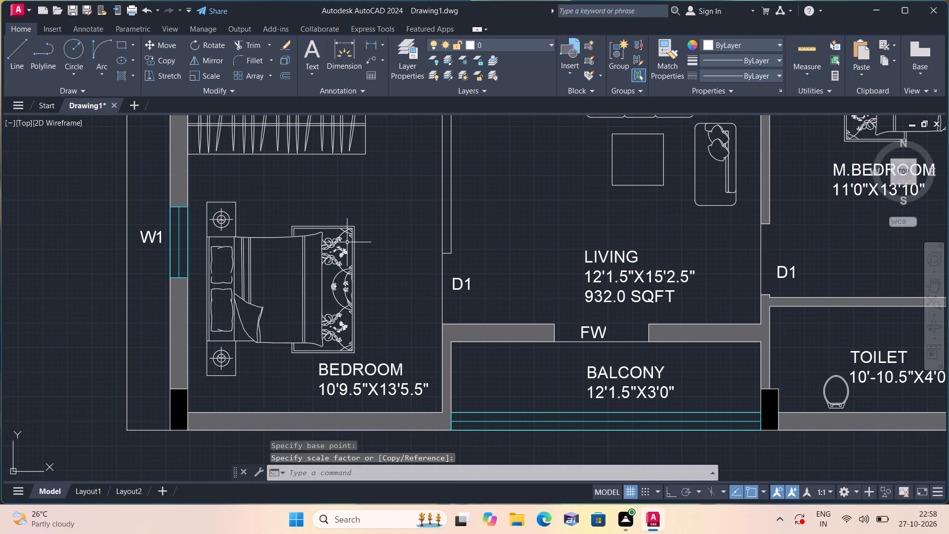
Scale the washbasin in the 10'-10.5"X4'0" toilet up to about 1.6 times its size, from a base point near its lower edge.
scroll(345, 239, down, 1)
middle_drag(597, 277, 442, 303)
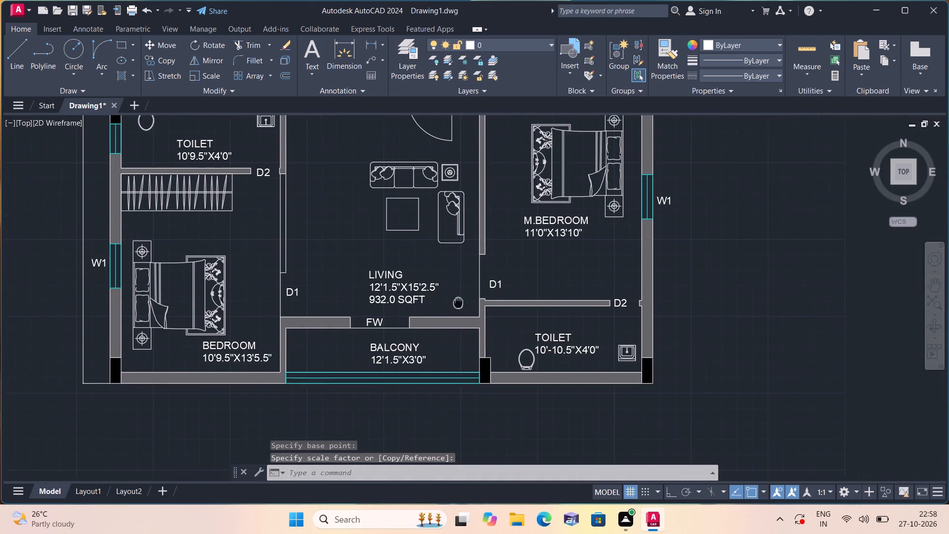
middle_drag(442, 303, 442, 303)
scroll(605, 358, up, 2)
click(604, 361)
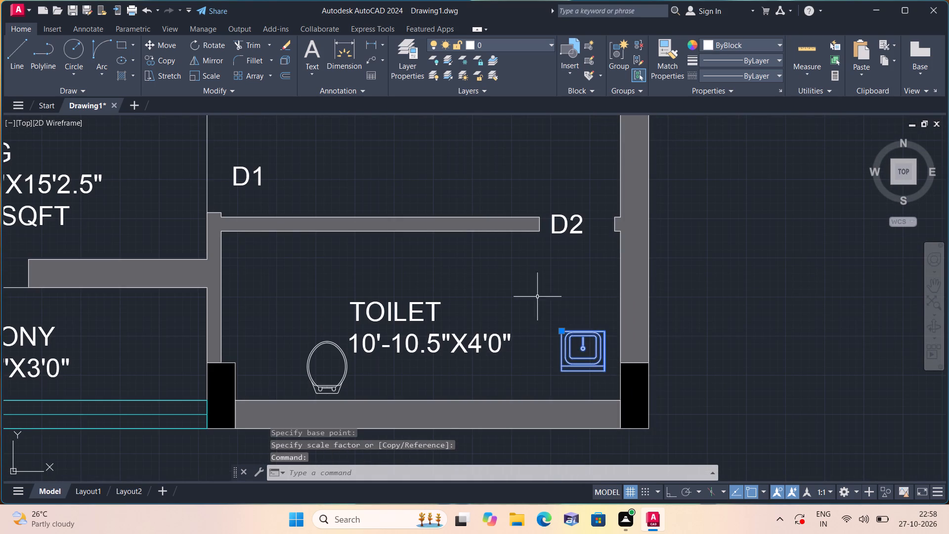
click(208, 74)
drag(582, 366, 582, 360)
click(584, 328)
Move the enlarged washbasin in the 10'-10.5"X4'0" toilet straight down by its lower-right corner onto the lower wall.
scroll(598, 350, up, 1)
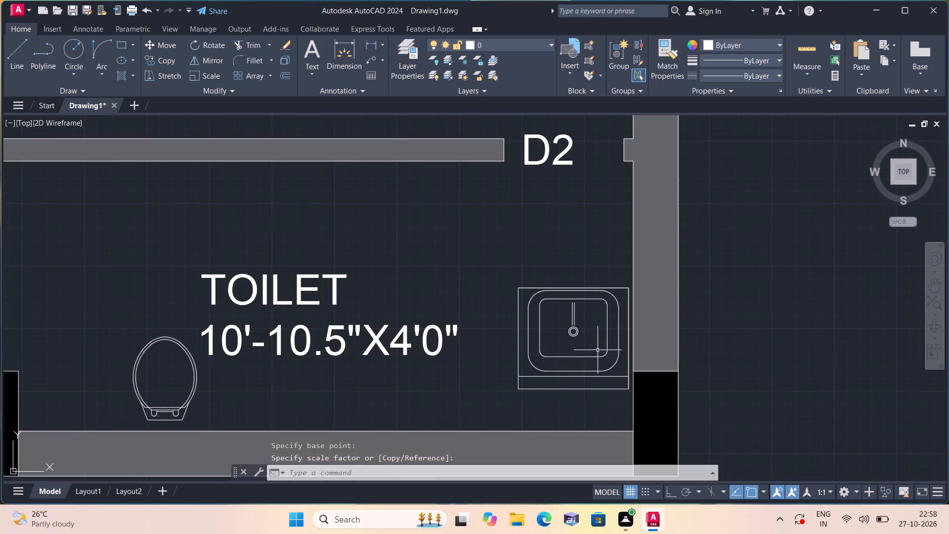
click(595, 360)
click(602, 373)
click(602, 373)
click(602, 377)
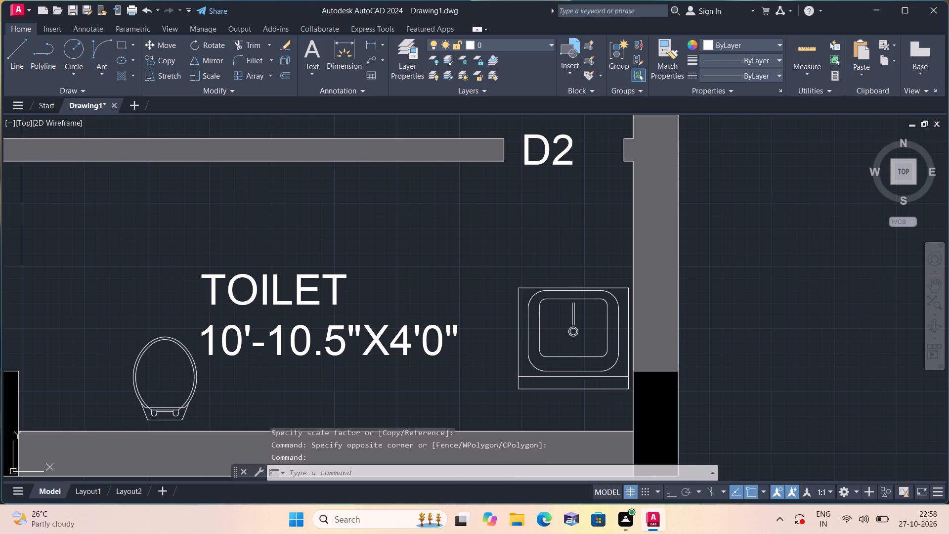
click(162, 43)
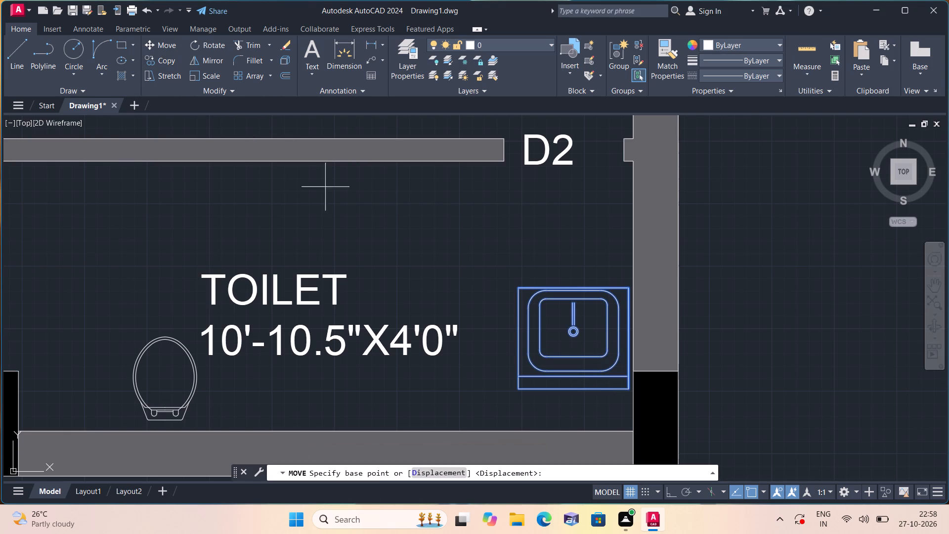
click(628, 391)
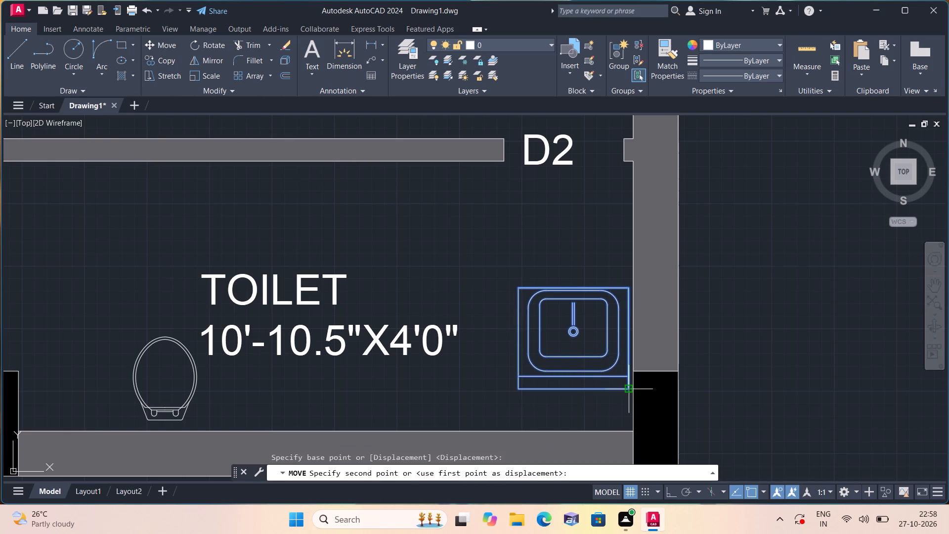
click(627, 429)
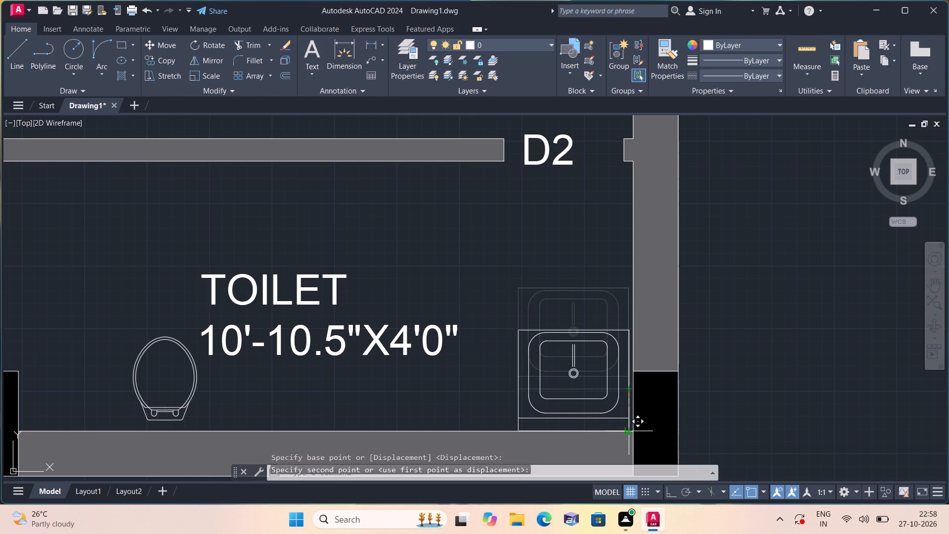
Scale the WC in the 10'-10.5"X4'0" toilet up to about 1.2 times its size, from a base point inside the bowl.
scroll(580, 402, up, 2)
scroll(575, 399, down, 1)
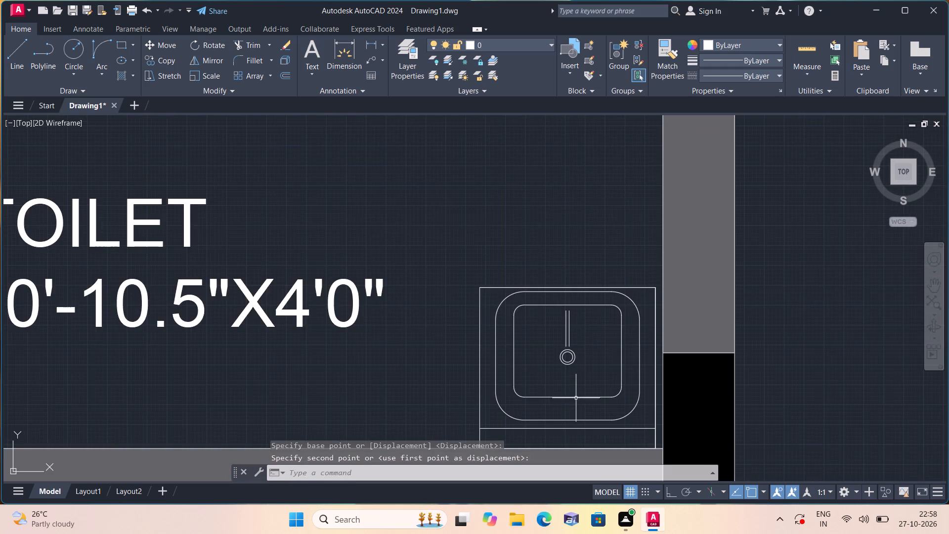
scroll(539, 396, down, 1)
middle_drag(182, 390, 370, 362)
scroll(380, 378, up, 1)
click(377, 388)
click(240, 315)
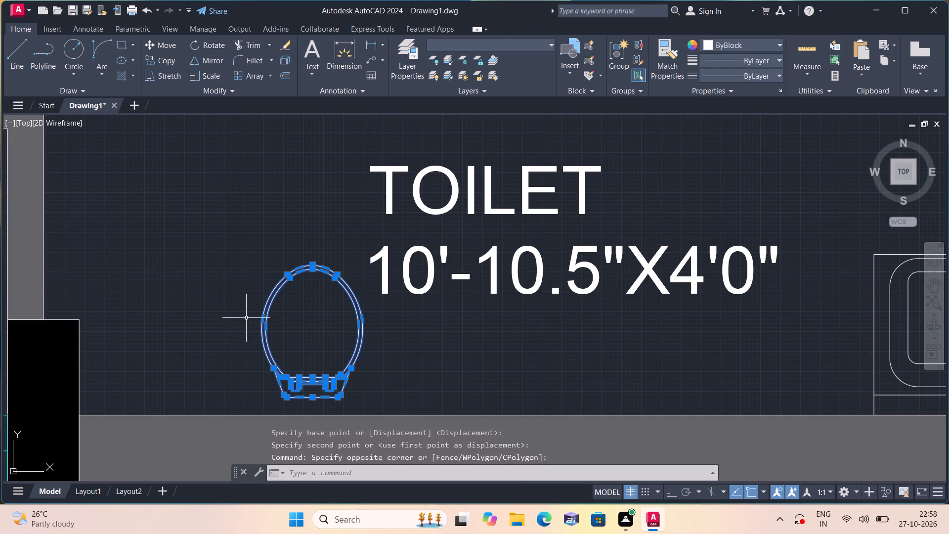
click(207, 73)
click(305, 329)
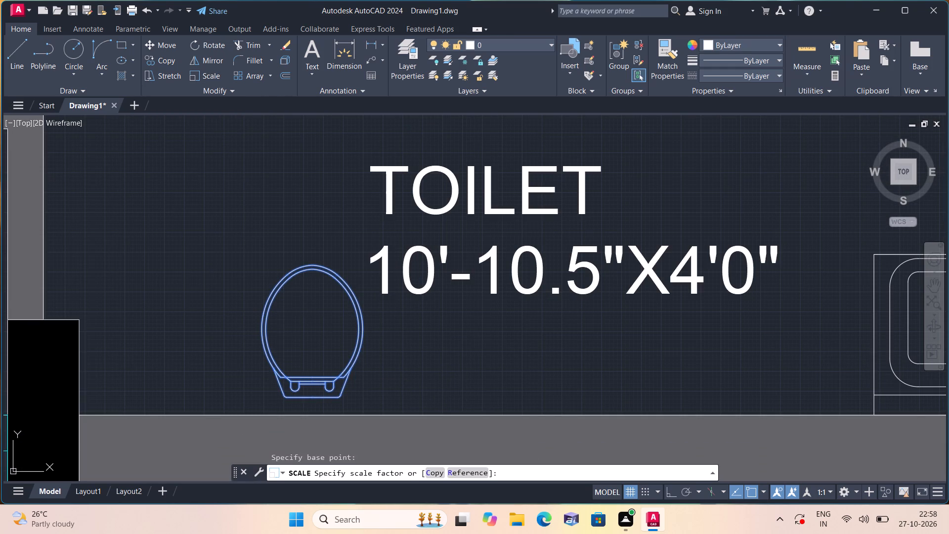
click(297, 248)
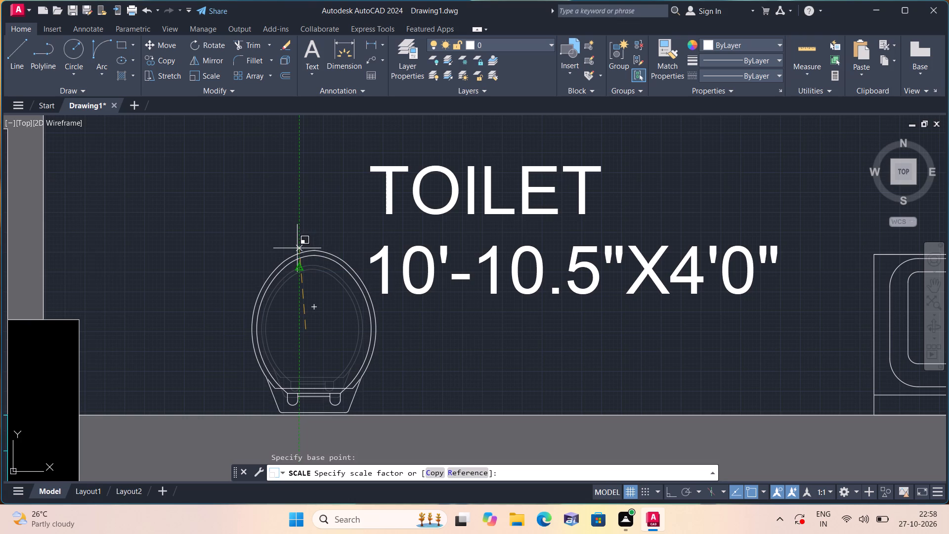
Examine the furniture layout of the 11'0"X13'10" M.BEDROOM and the surrounding lower apartment.
middle_drag(297, 230, 369, 350)
scroll(365, 340, down, 3)
middle_drag(381, 229, 382, 234)
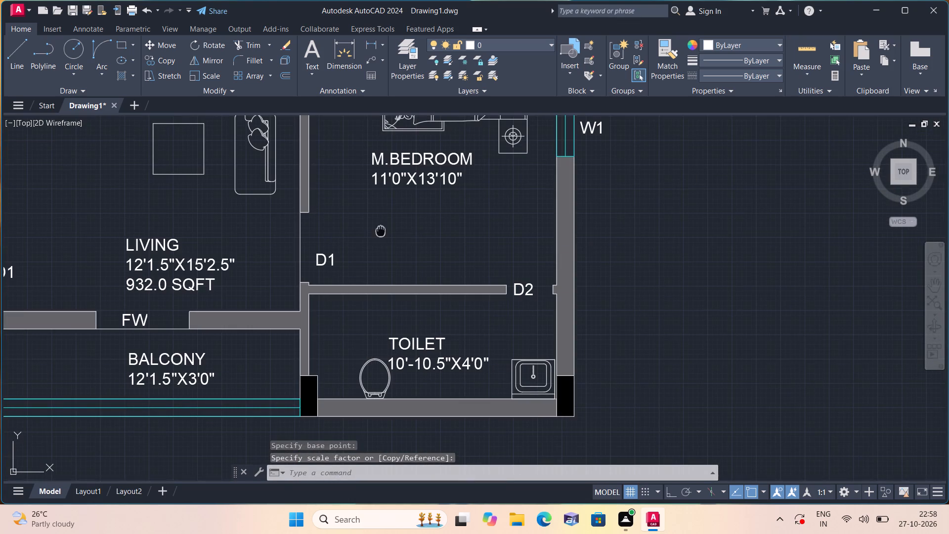
middle_drag(382, 234, 432, 387)
middle_drag(458, 310, 455, 311)
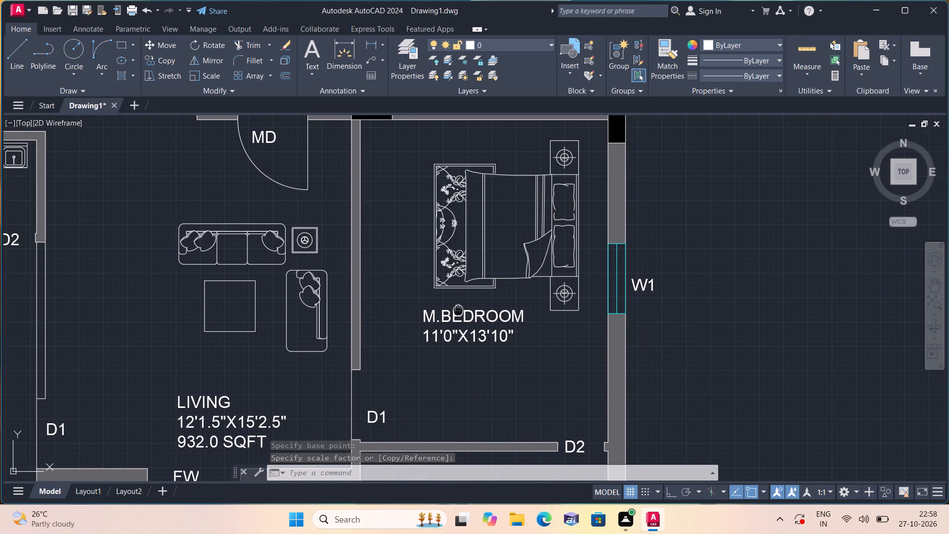
middle_drag(455, 311, 450, 317)
scroll(443, 311, down, 2)
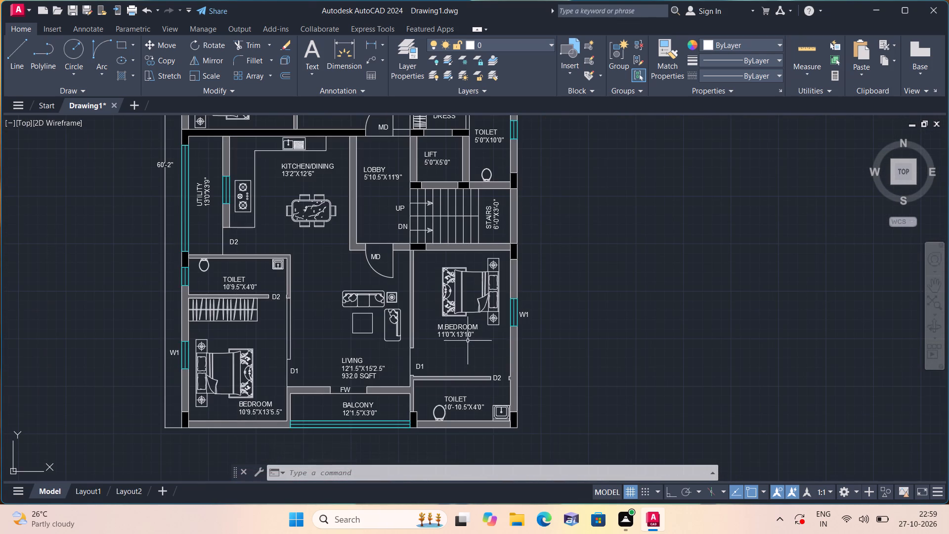
scroll(460, 332, up, 1)
click(456, 331)
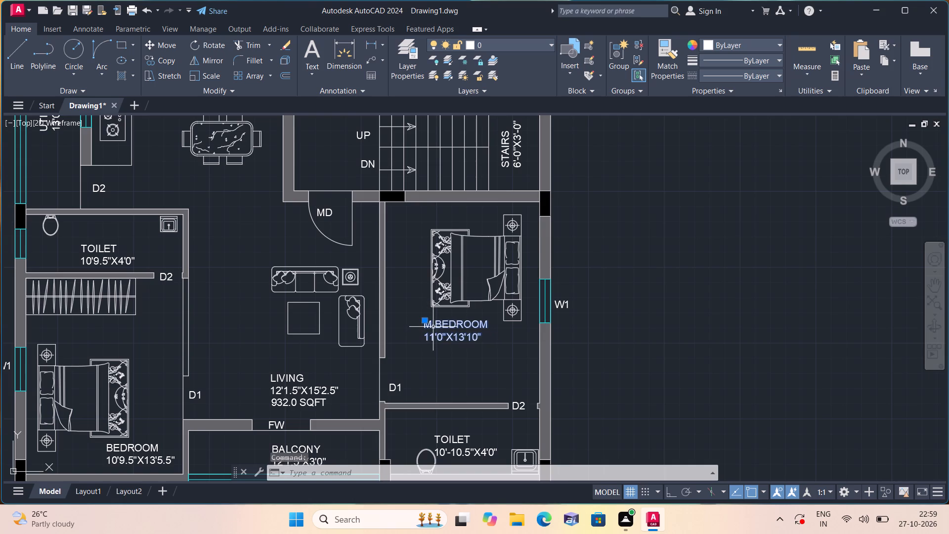
key(Escape)
Move the whole WC in the 5'0"X10'0" toilet up and slightly right, clear of the lower wall.
middle_drag(405, 285, 466, 370)
scroll(468, 373, down, 1)
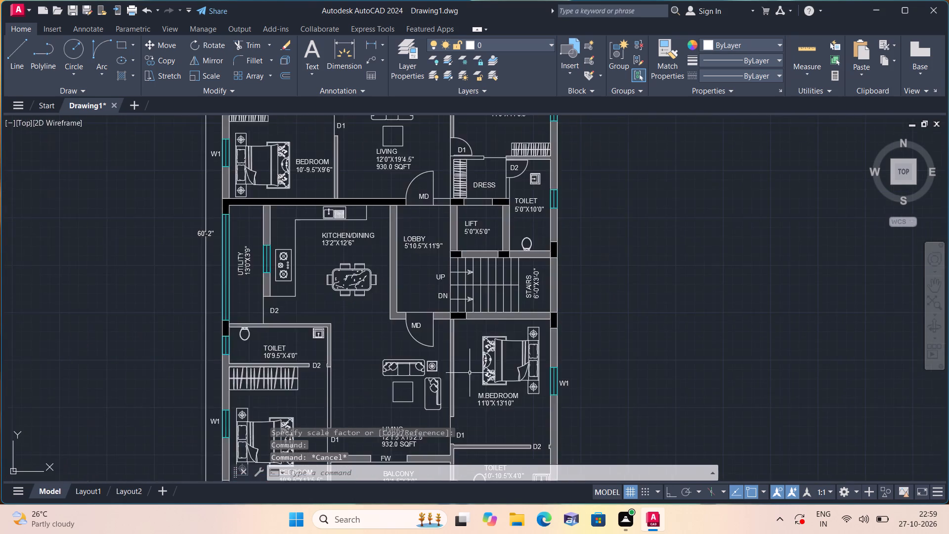
scroll(467, 352, down, 1)
scroll(489, 258, up, 2)
scroll(525, 319, up, 2)
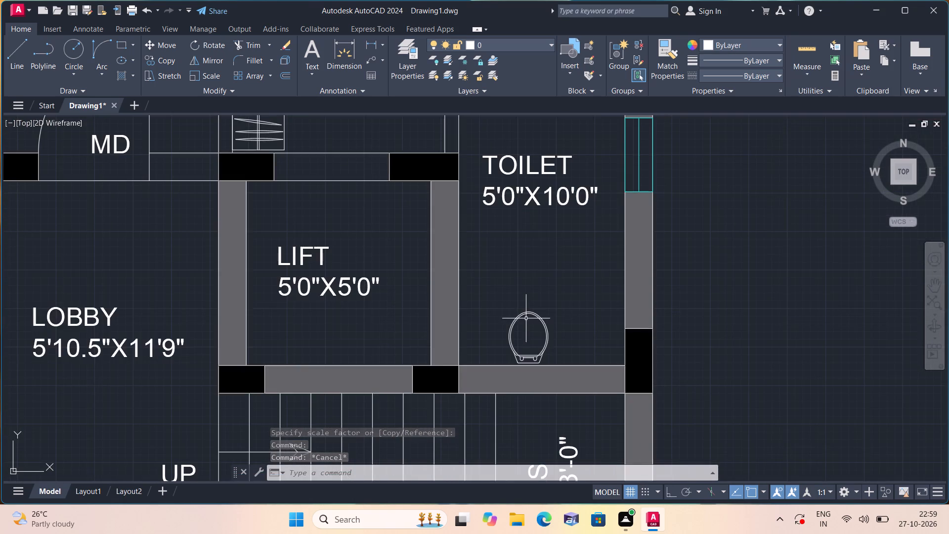
scroll(541, 338, up, 2)
click(579, 381)
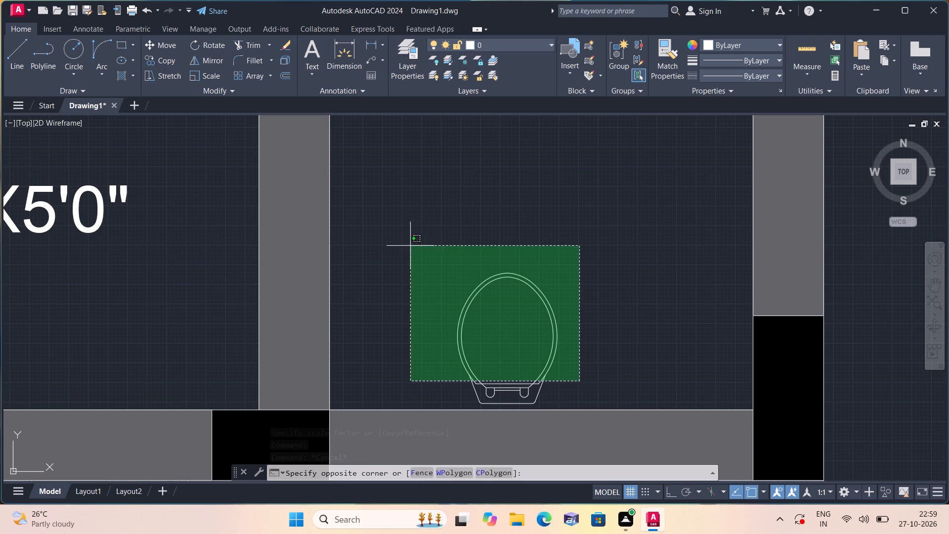
click(412, 246)
scroll(560, 404, up, 1)
click(556, 394)
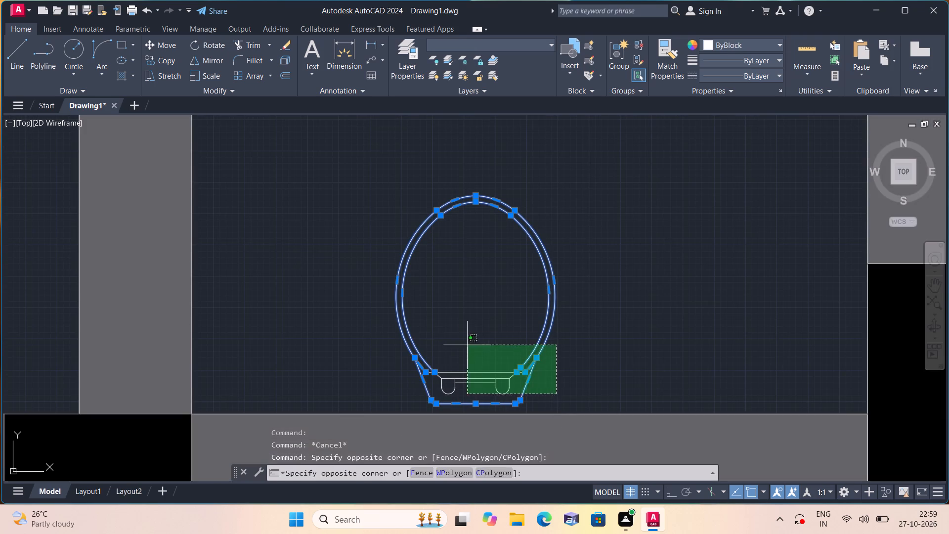
click(413, 316)
click(163, 41)
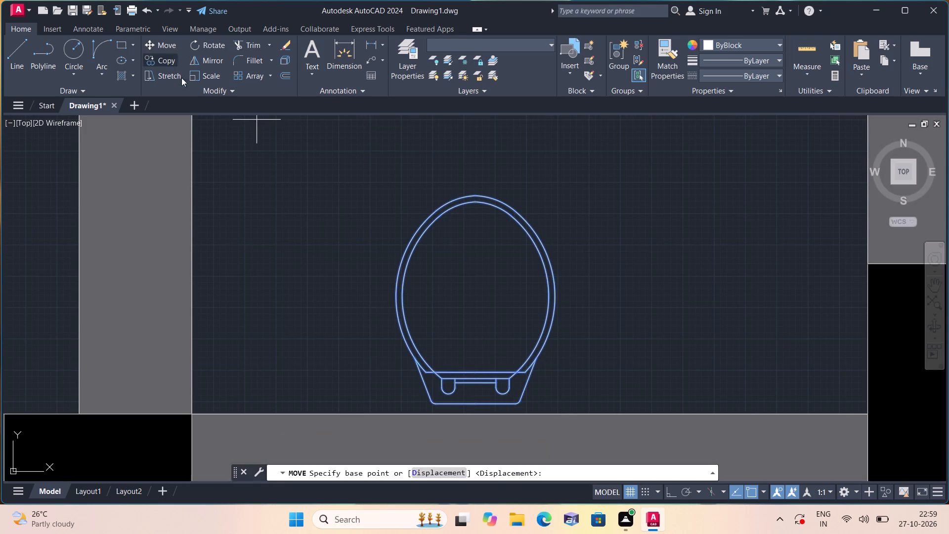
scroll(255, 146, down, 2)
click(358, 210)
middle_drag(389, 182, 445, 241)
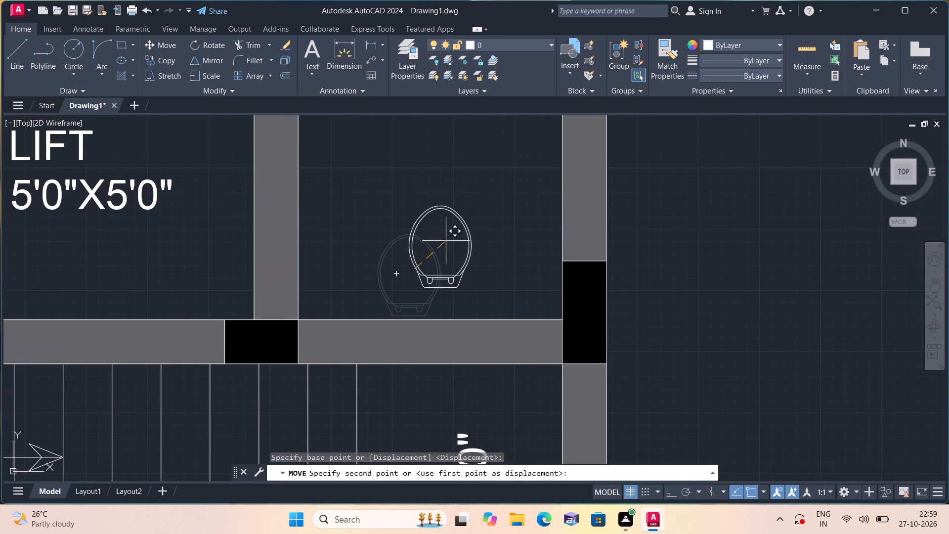
click(446, 234)
Scale the WC in the 5'0"X10'0" toilet up to about 1.9 times its size, from a base point inside the bowl.
click(492, 287)
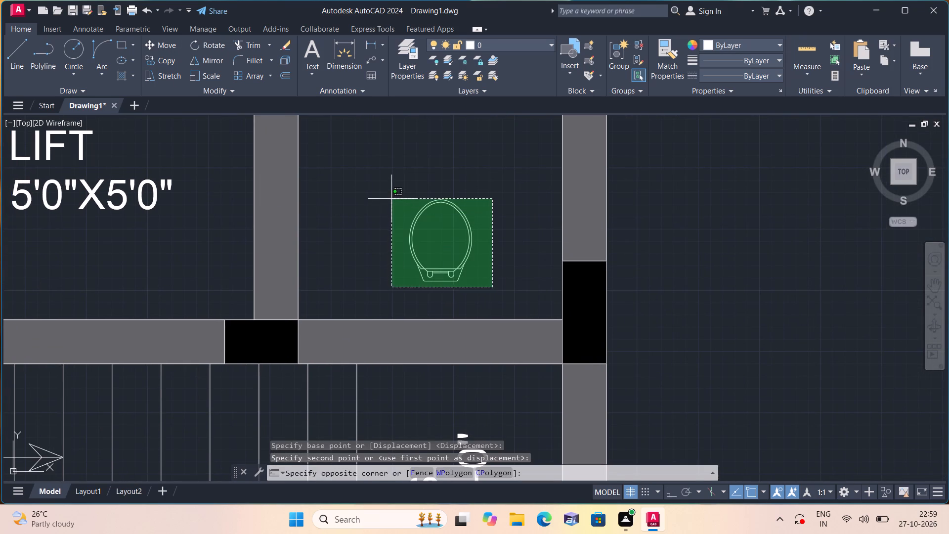
click(387, 187)
click(211, 74)
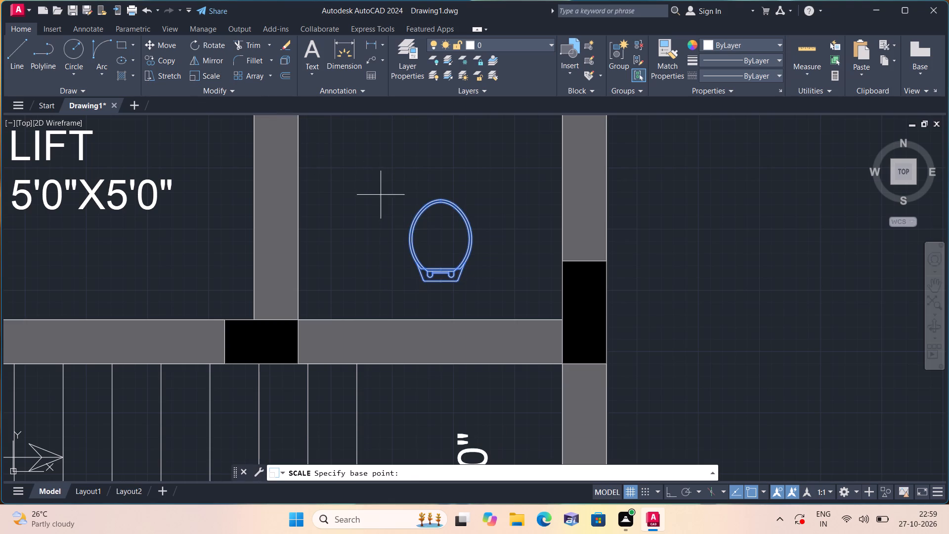
click(431, 239)
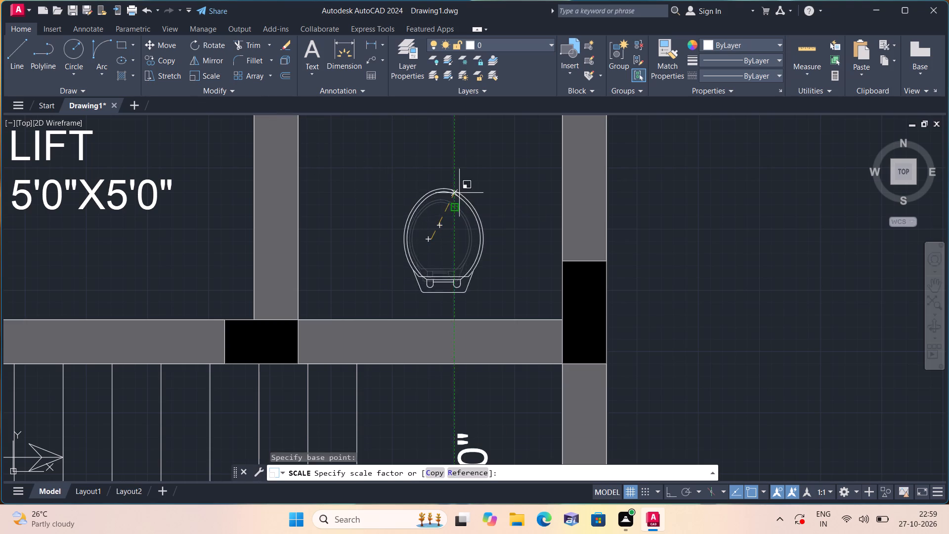
click(467, 171)
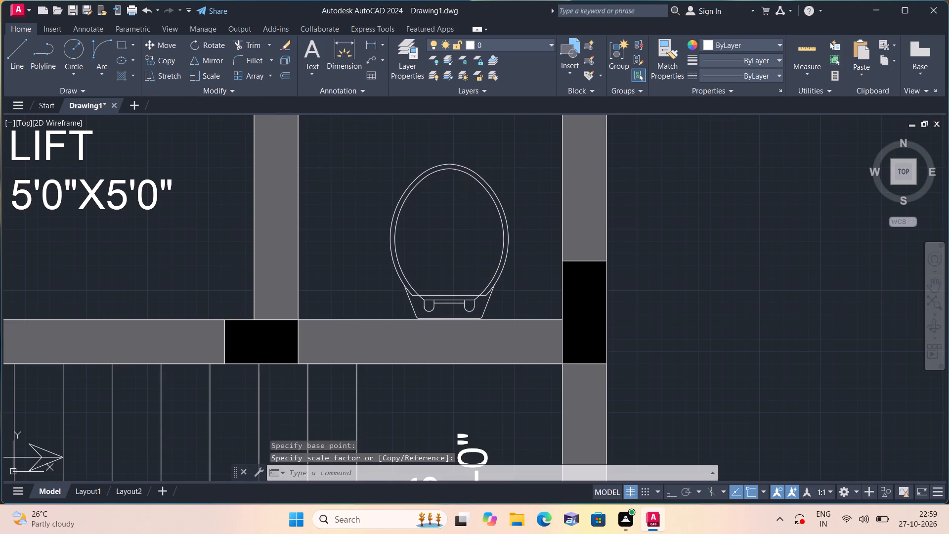
scroll(435, 309, up, 2)
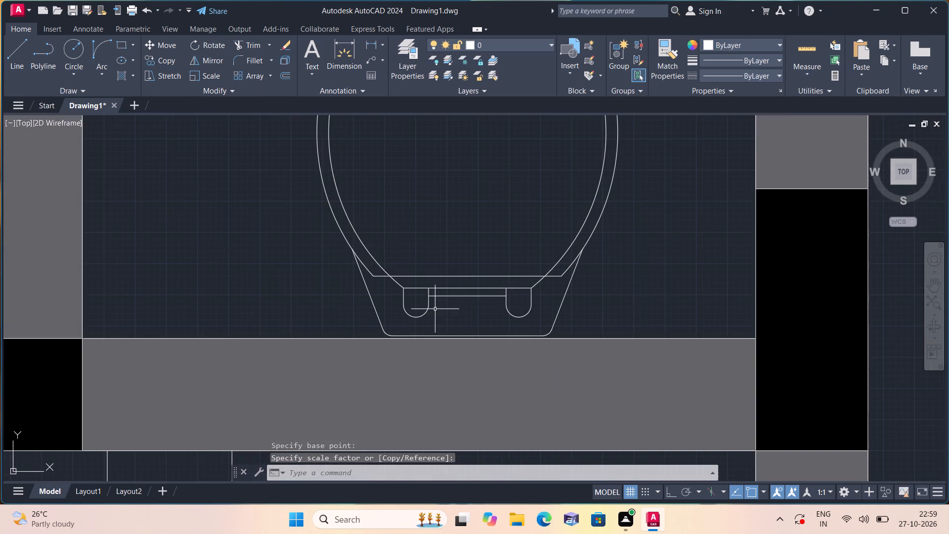
Scale the washbasin in the 5'0"X10'0" toilet up to about 1.25 times its size, from a base point near its drain.
scroll(435, 309, down, 5)
middle_drag(359, 284, 424, 355)
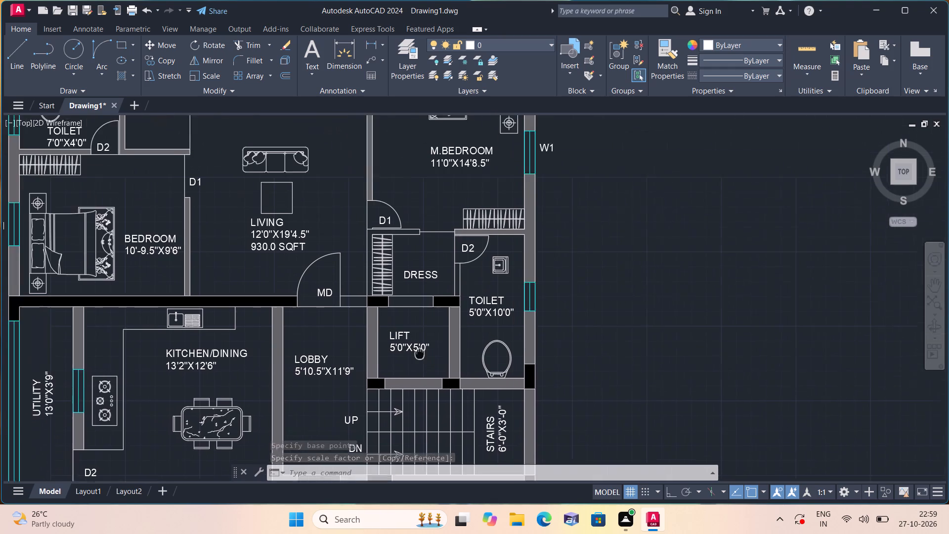
middle_drag(424, 355, 470, 390)
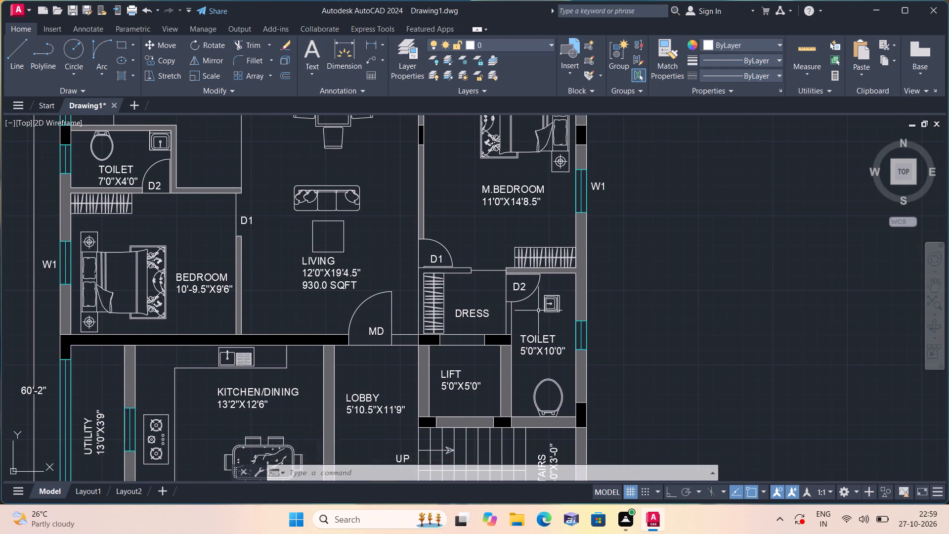
scroll(538, 311, up, 4)
click(560, 310)
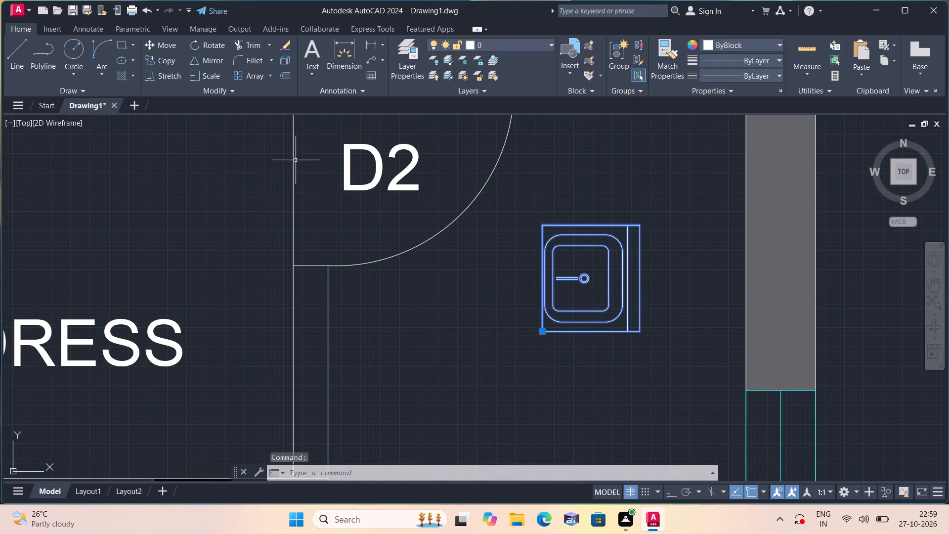
click(206, 72)
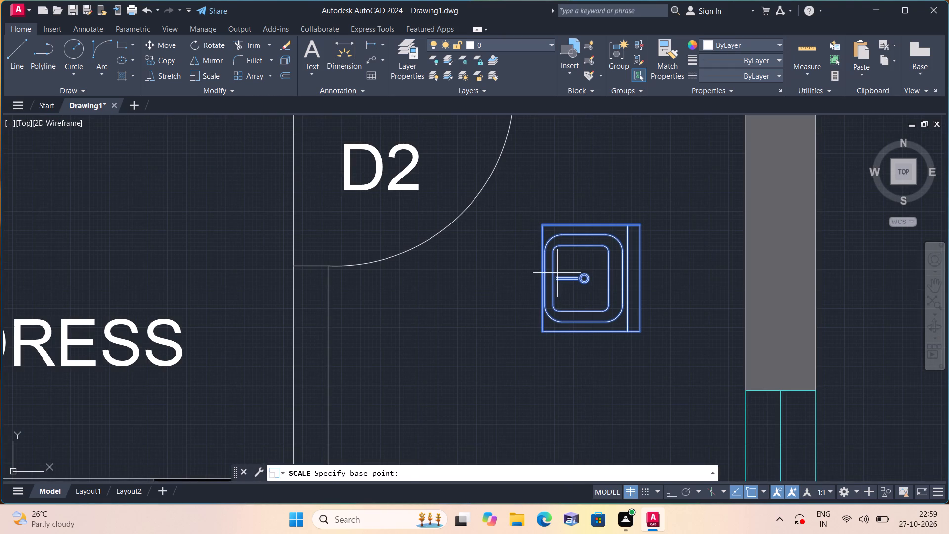
drag(588, 271, 592, 263)
click(610, 213)
Move the enlarged washbasin in the 5'0"X10'0" toilet by its upper-right corner, down and right onto the inner face of the right wall.
scroll(610, 213, down, 1)
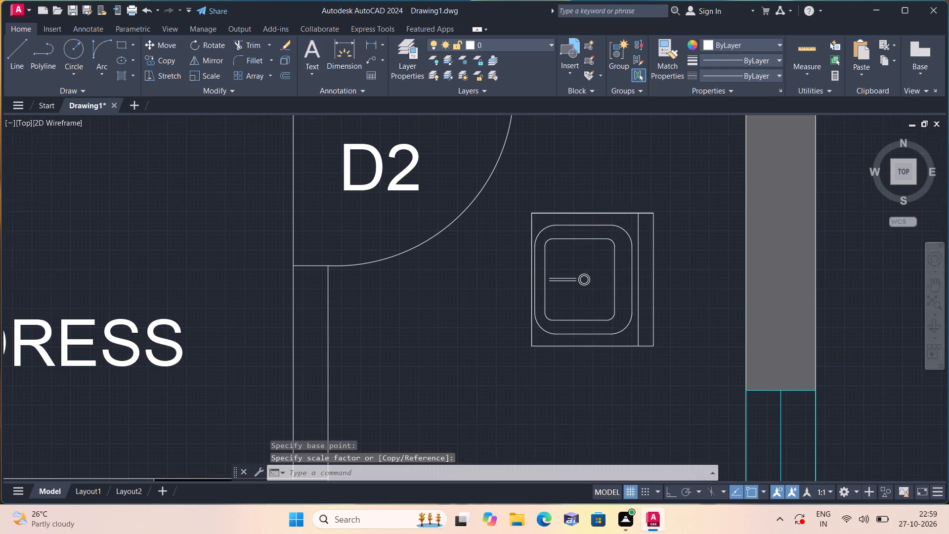
scroll(610, 213, down, 1)
click(618, 227)
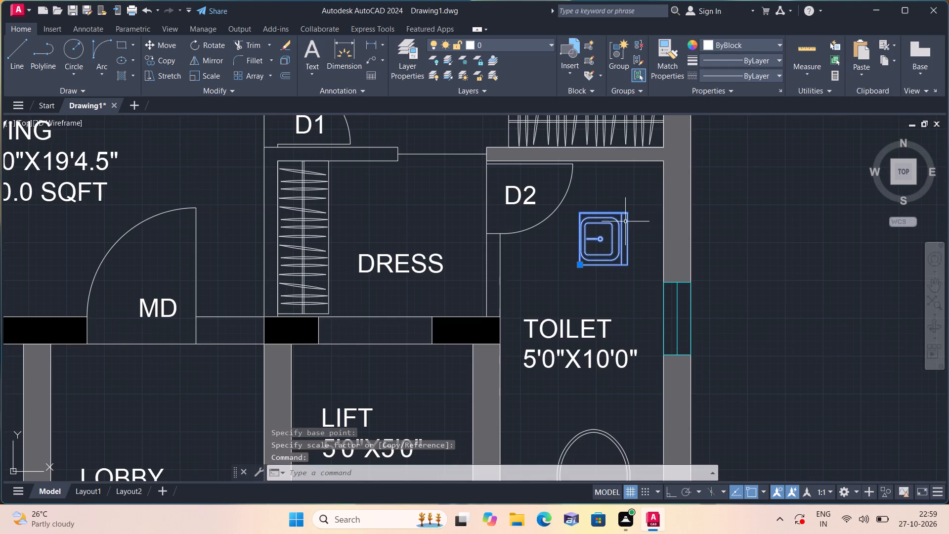
drag(162, 43, 166, 46)
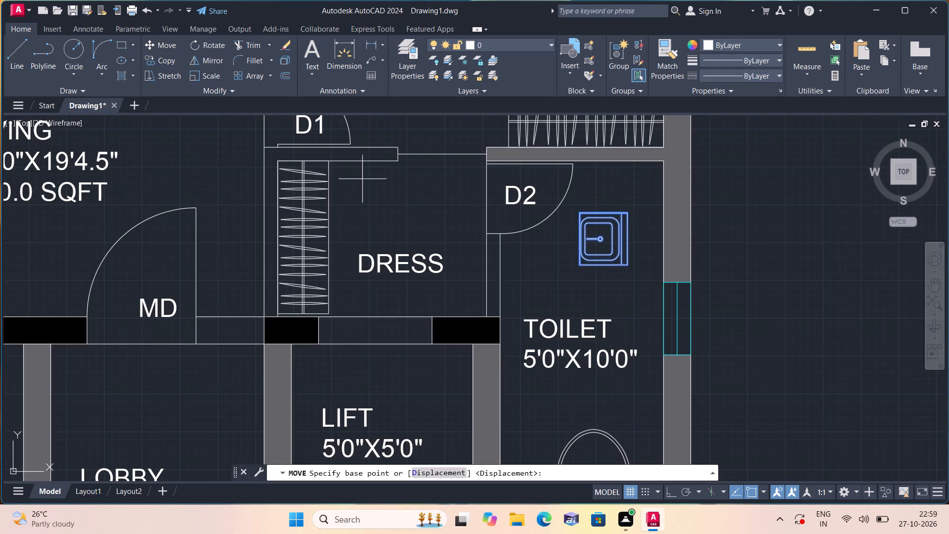
click(631, 212)
scroll(656, 245, up, 2)
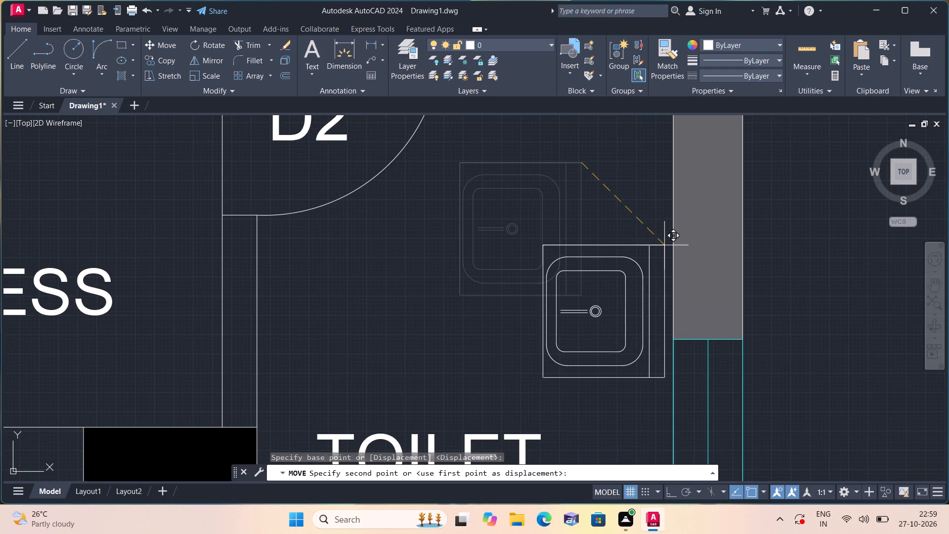
click(671, 246)
Examine the furniture and fixture layout across the upper apartment and the whole floor plan.
scroll(578, 275, down, 2)
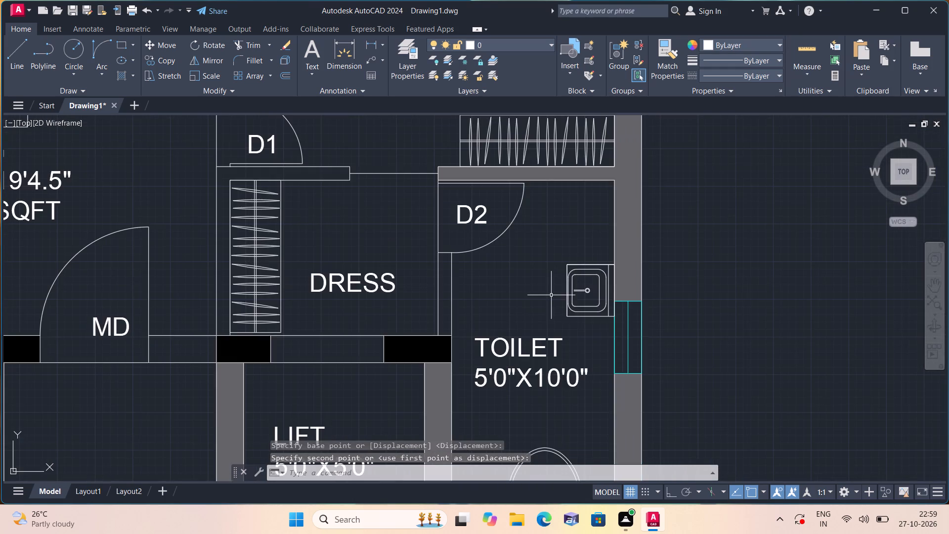
scroll(515, 290, down, 2)
middle_drag(534, 267, 609, 389)
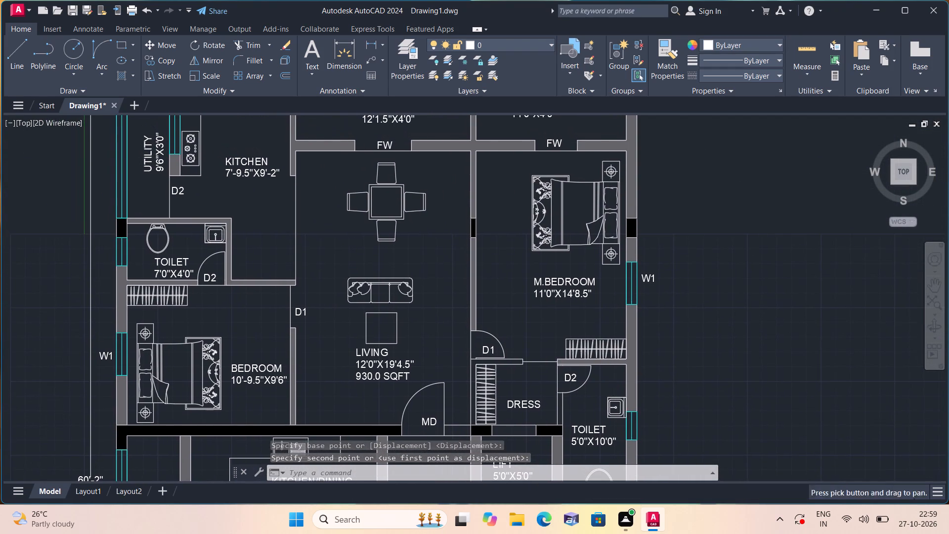
scroll(370, 277, down, 1)
middle_drag(370, 277, 418, 330)
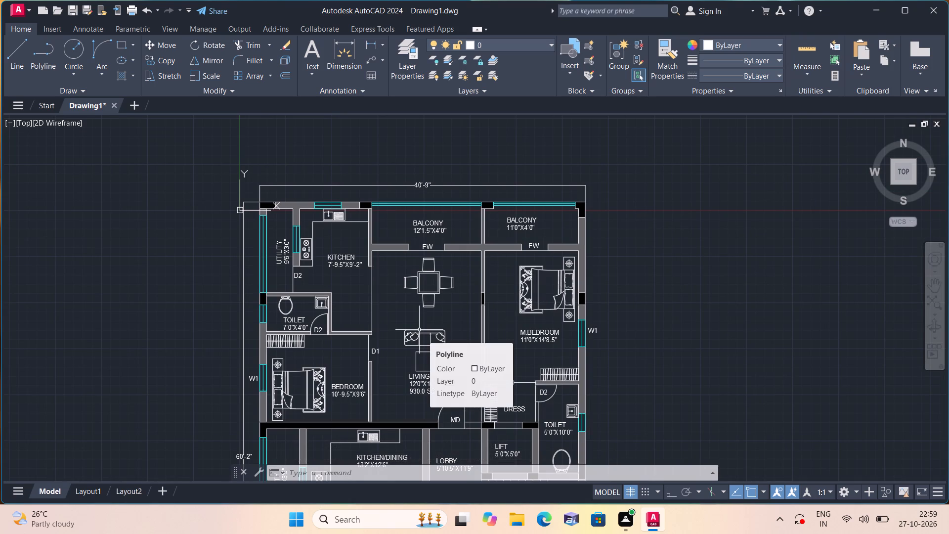
middle_drag(423, 327, 380, 299)
scroll(307, 253, up, 1)
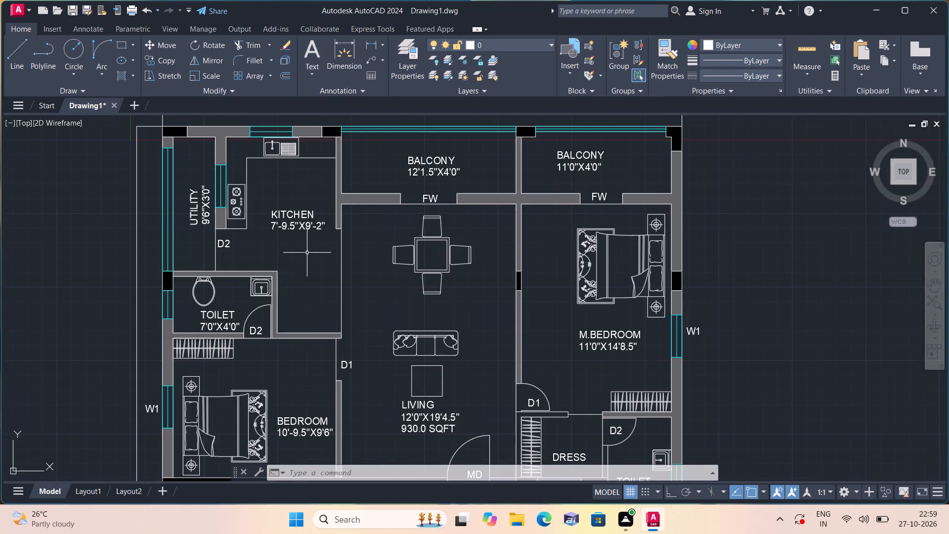
middle_drag(379, 337, 373, 335)
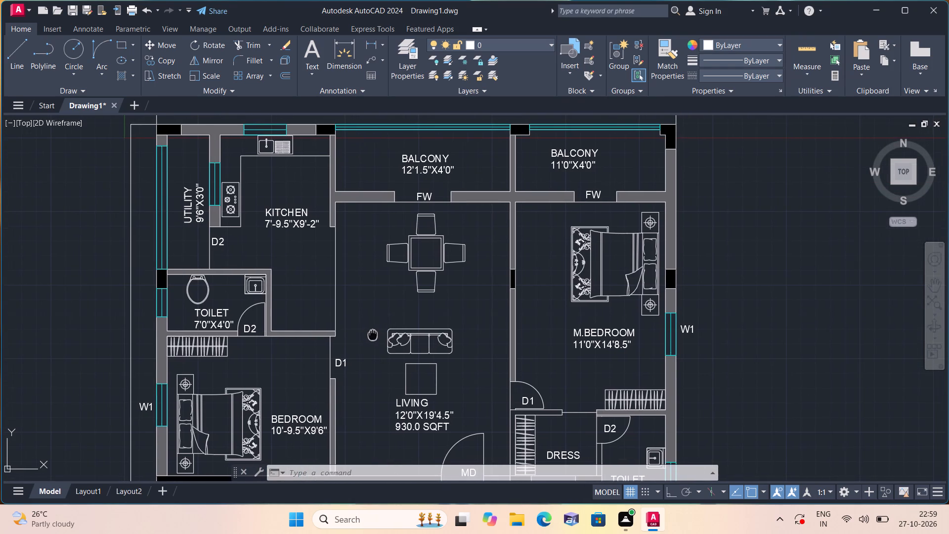
middle_drag(373, 335, 368, 335)
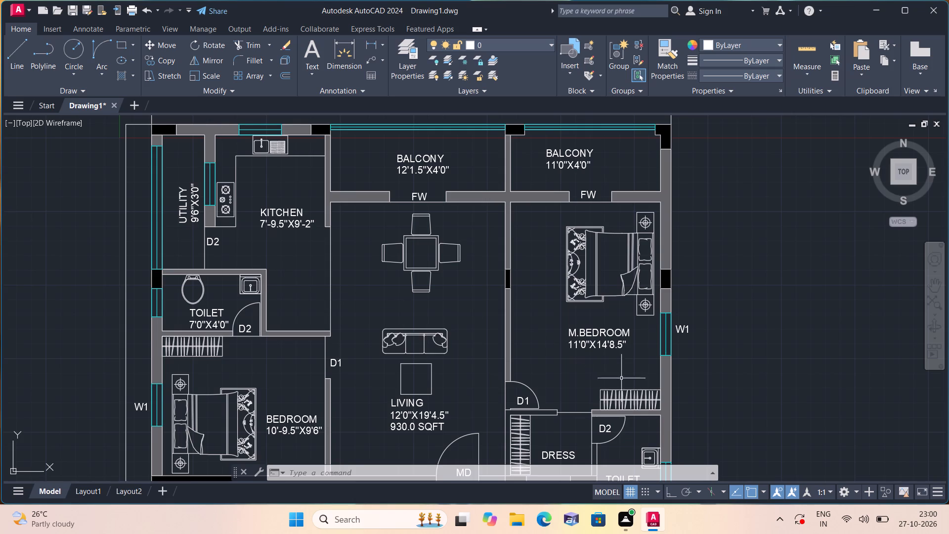
middle_drag(633, 388, 603, 259)
scroll(603, 258, down, 2)
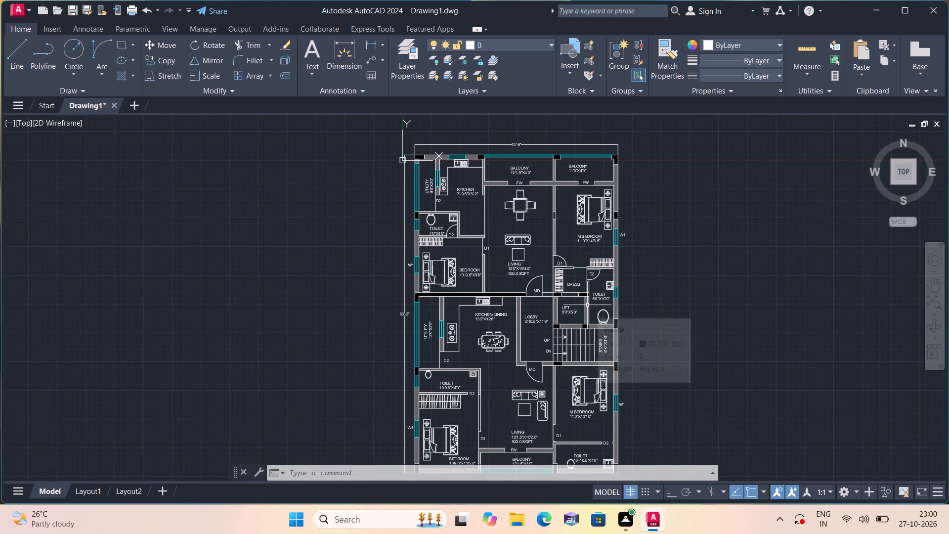
scroll(495, 192, up, 1)
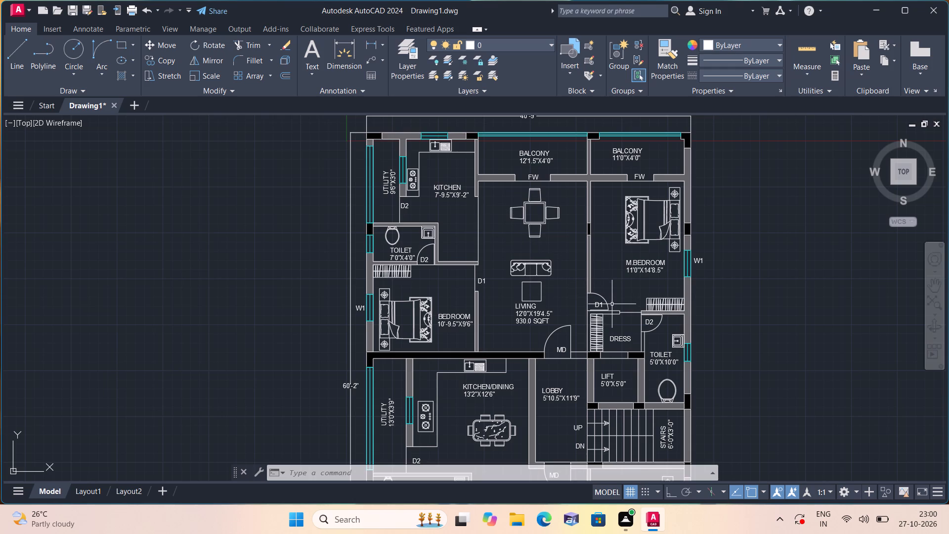
middle_drag(590, 284, 547, 232)
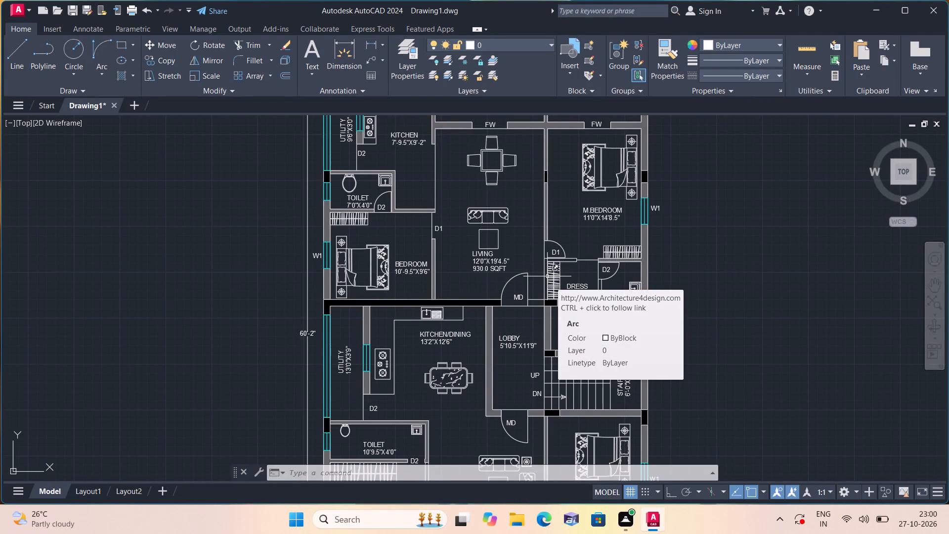
scroll(547, 276, down, 2)
middle_drag(457, 285, 431, 341)
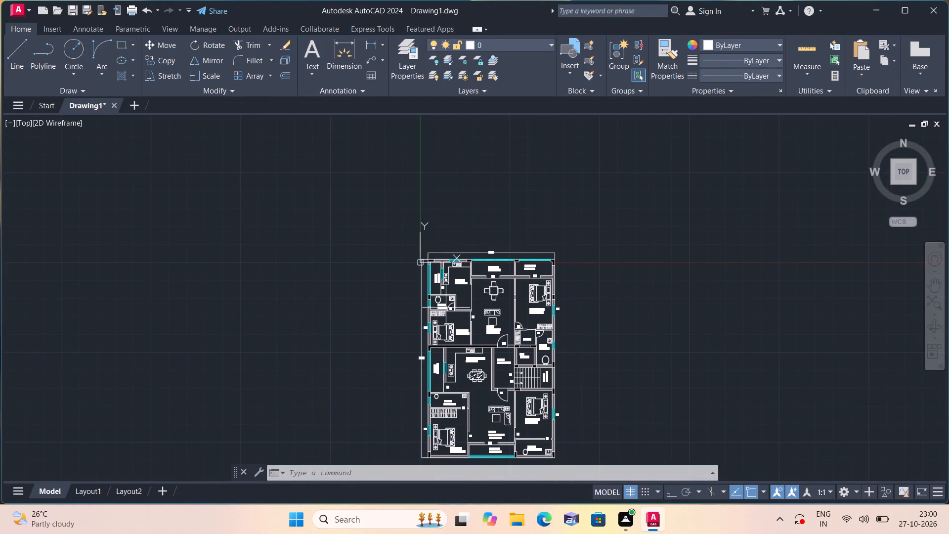
Copy the washbasin from the 5'0"X10'0" toilet by its centre into the kitchen recess beside the 7'0"X4'0" toilet.
scroll(539, 351, up, 6)
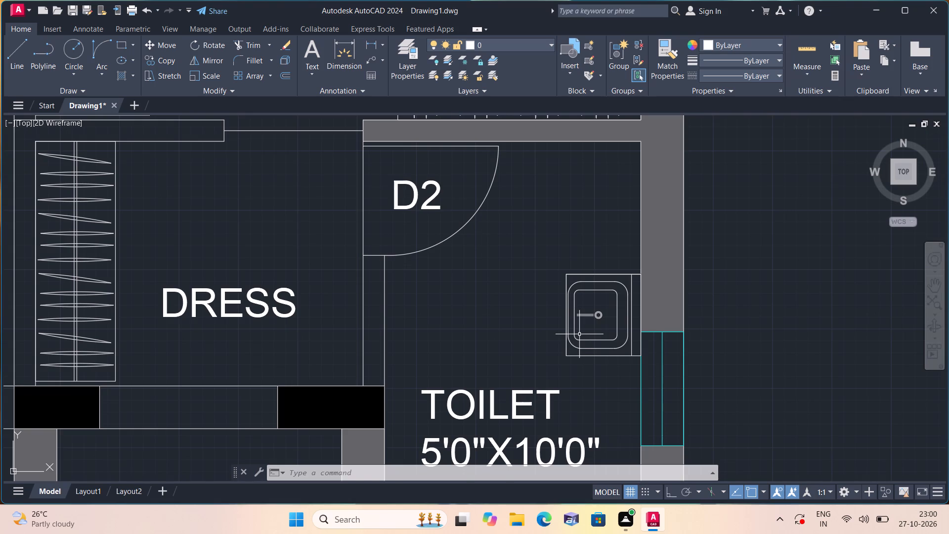
click(579, 334)
click(562, 331)
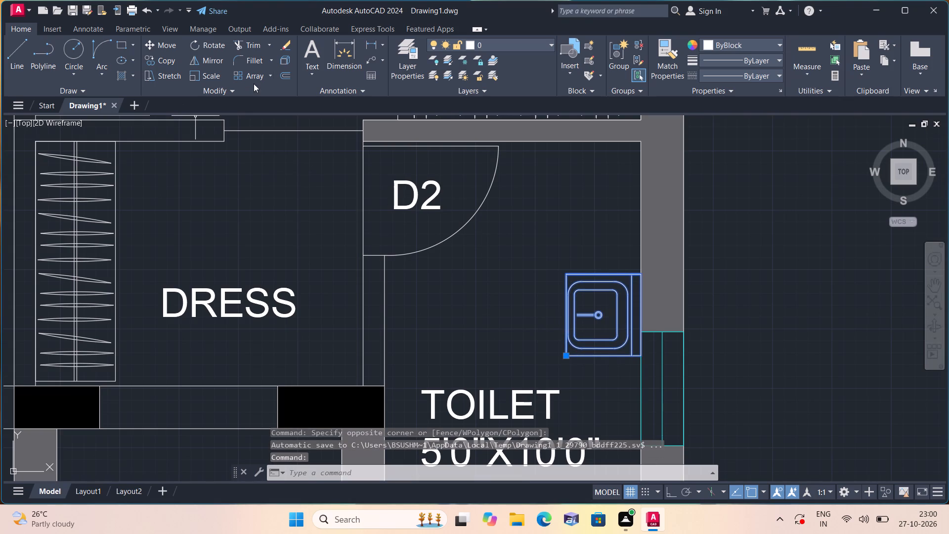
click(160, 58)
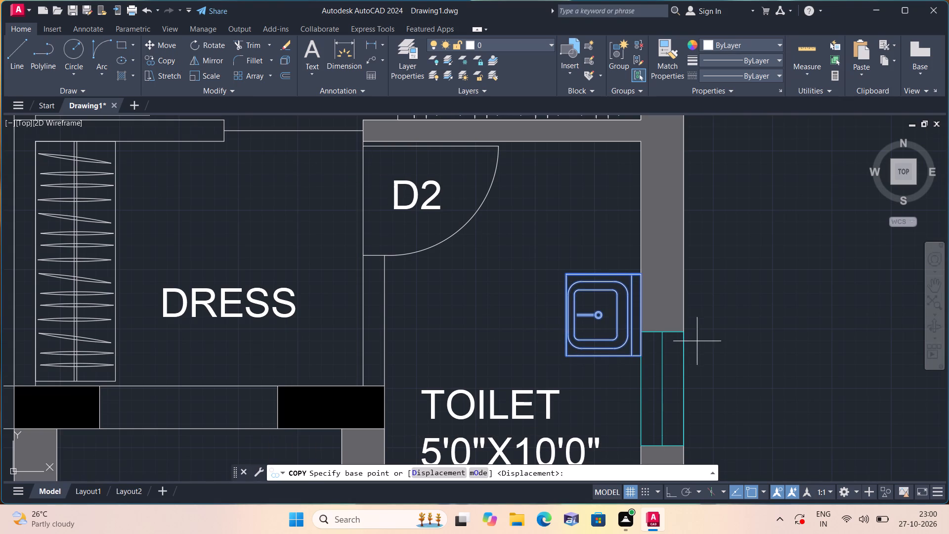
drag(605, 323, 600, 320)
scroll(499, 298, down, 1)
middle_drag(492, 297, 708, 436)
scroll(492, 297, down, 1)
scroll(594, 366, down, 2)
scroll(424, 294, up, 1)
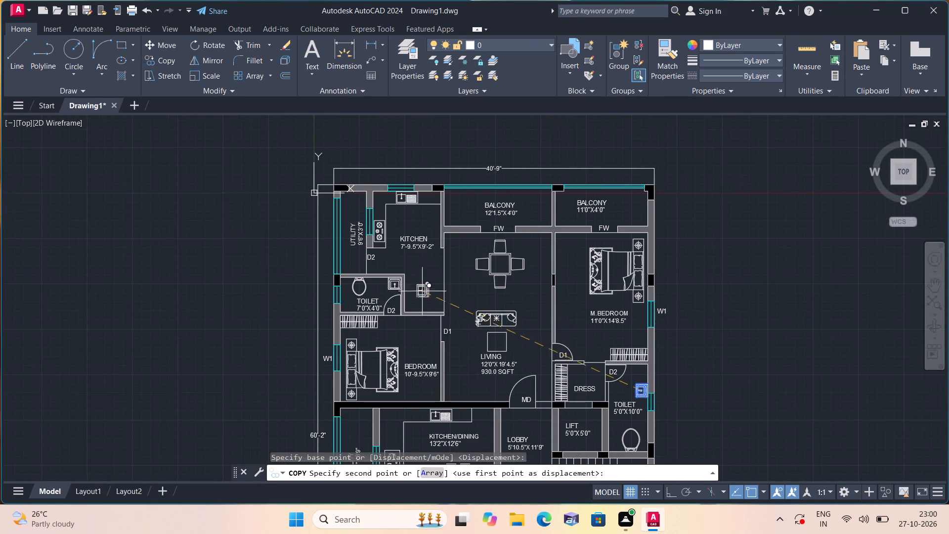
scroll(403, 318, up, 3)
click(464, 219)
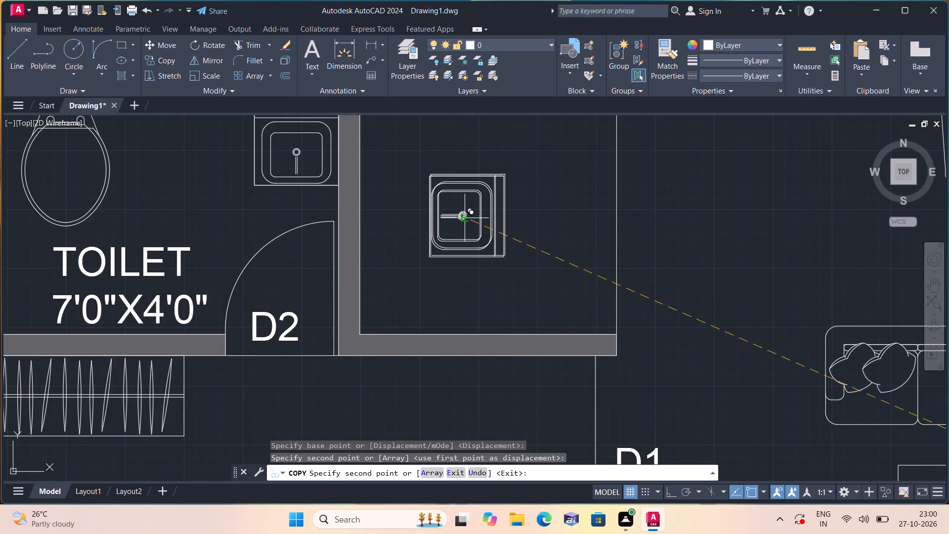
key(Escape)
Rotate the copied washbasin in the kitchen recess by about 180 degrees around a base point on its lower edge, with Ortho on.
click(501, 244)
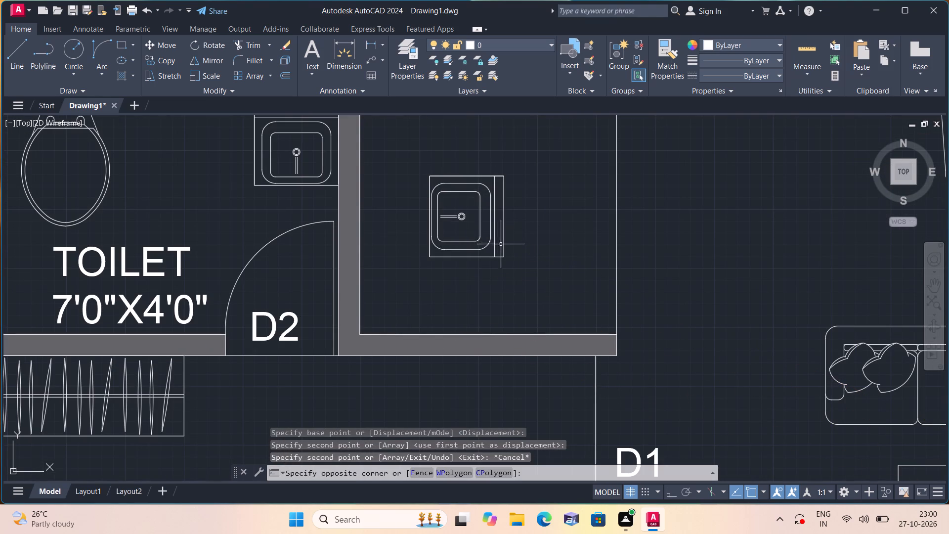
click(485, 227)
scroll(485, 227, down, 1)
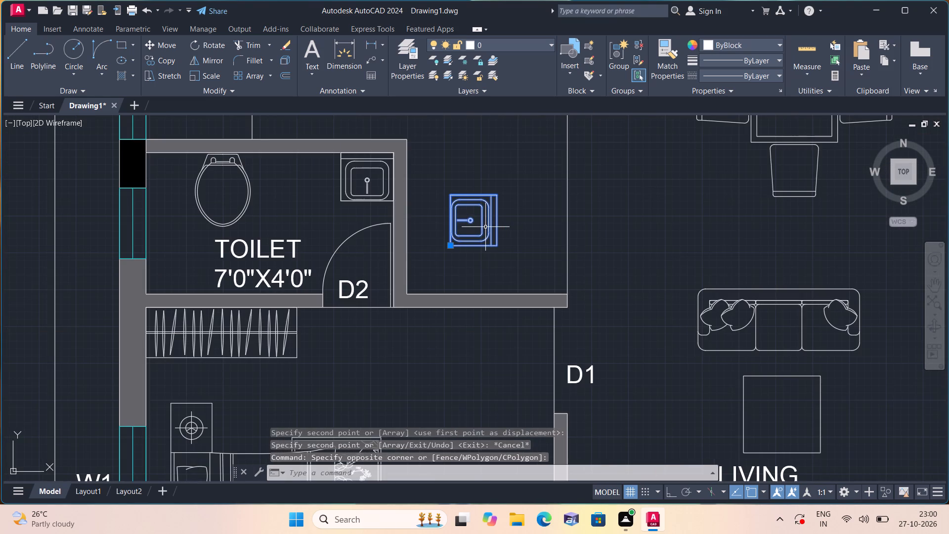
scroll(485, 227, down, 2)
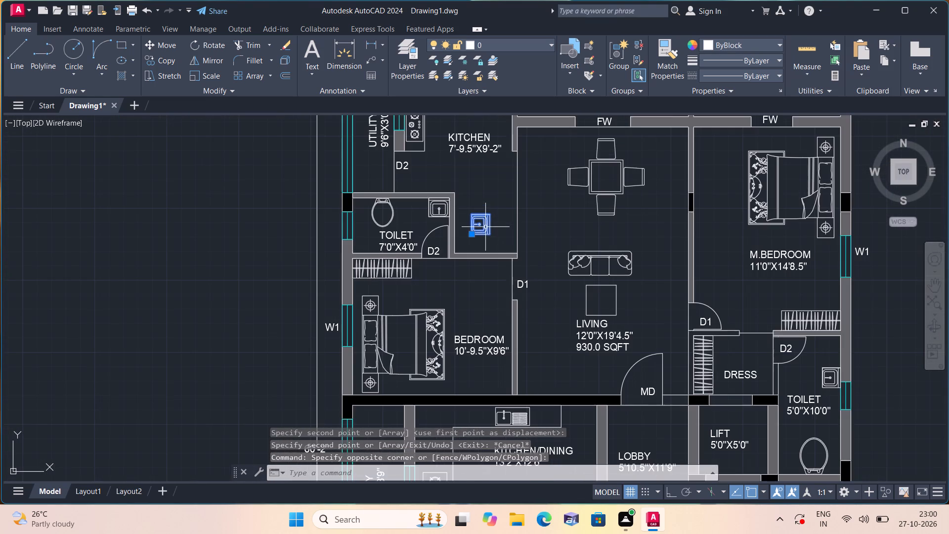
middle_drag(469, 266, 429, 169)
scroll(435, 176, down, 1)
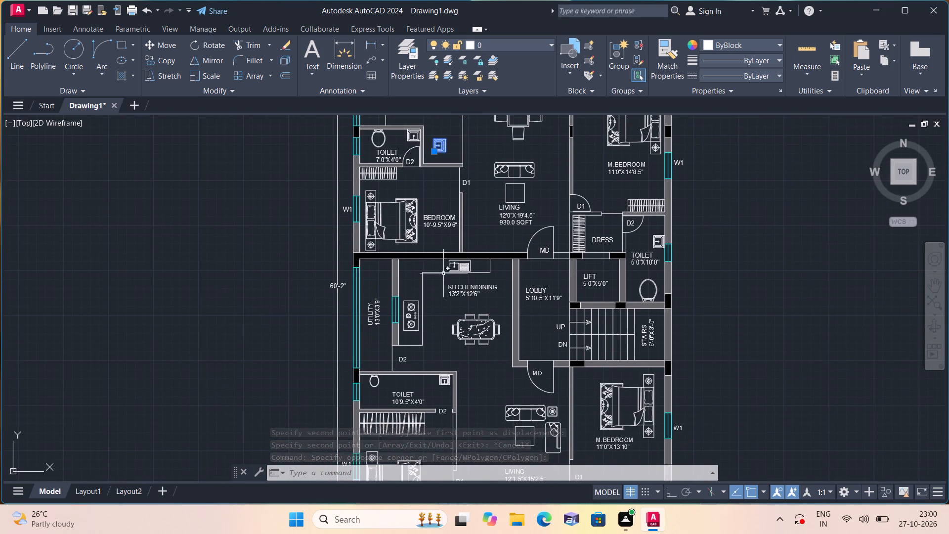
middle_drag(443, 335, 453, 241)
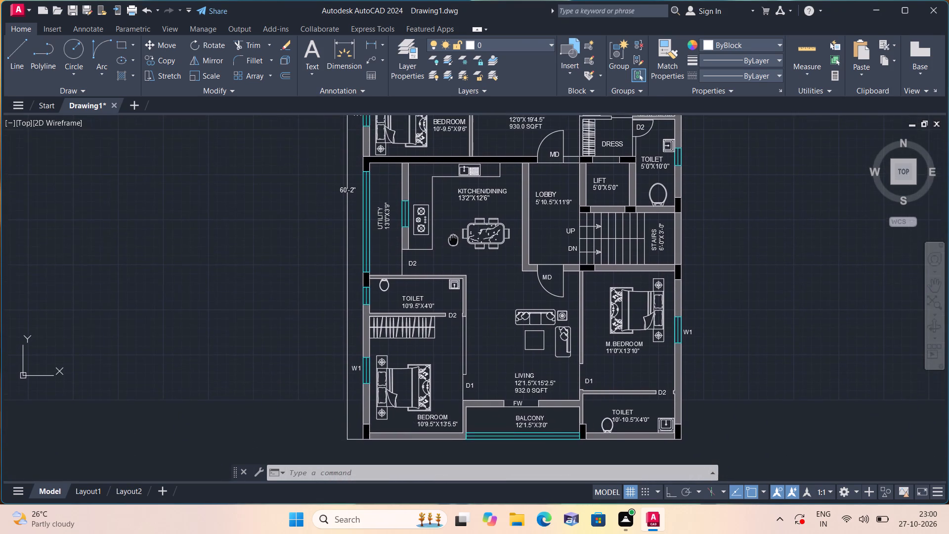
middle_drag(453, 241, 450, 393)
scroll(453, 204, up, 1)
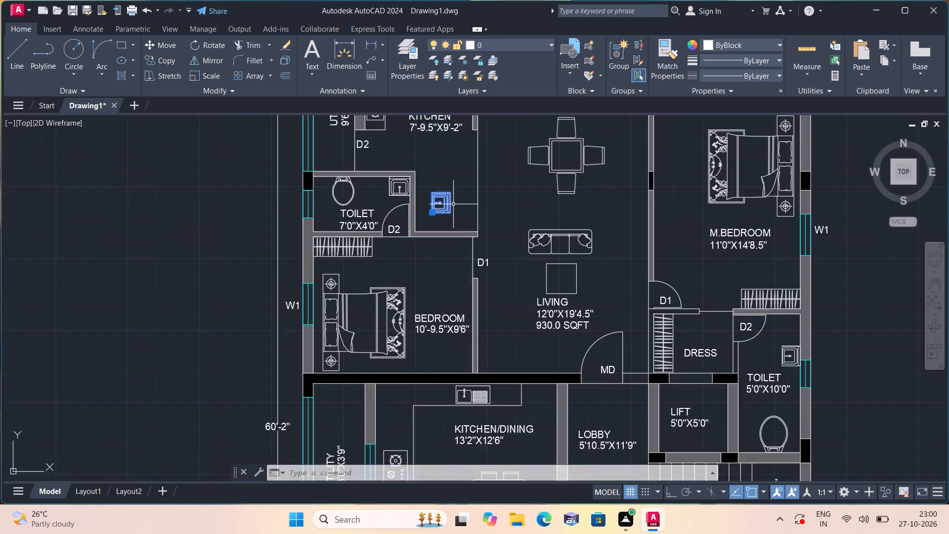
scroll(453, 204, up, 2)
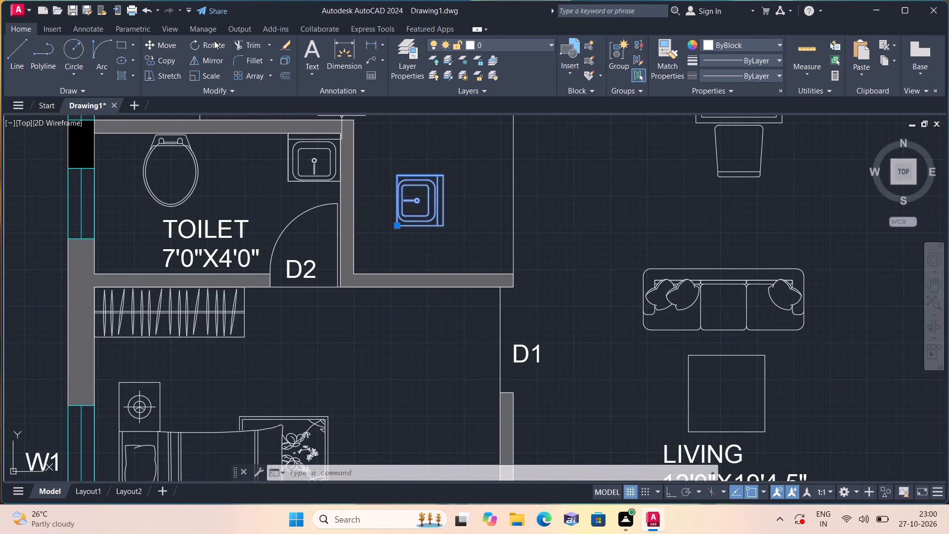
click(214, 41)
key(F8)
click(414, 229)
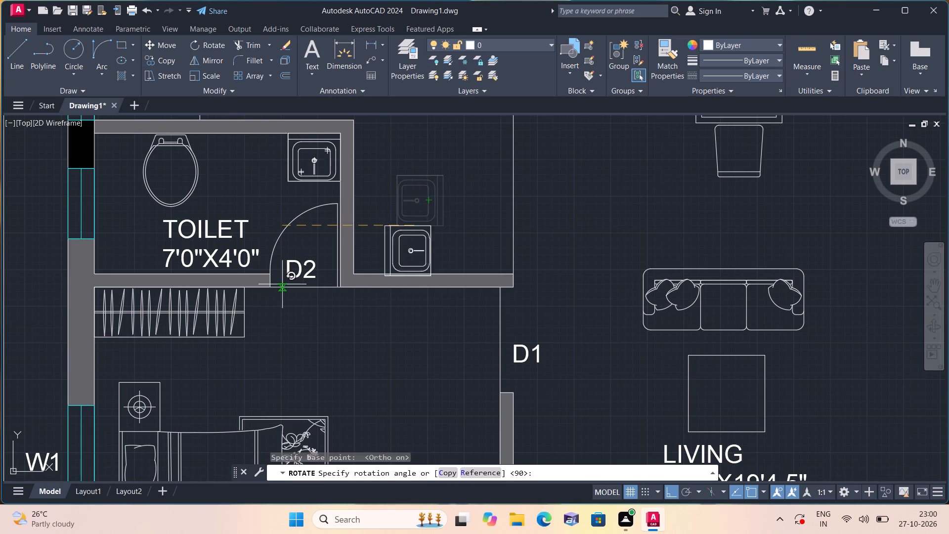
click(210, 210)
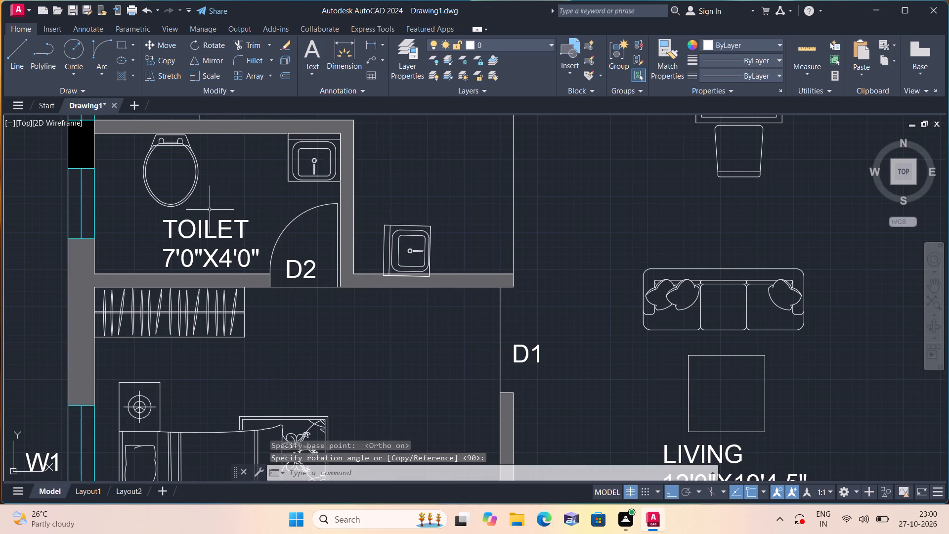
key(F8)
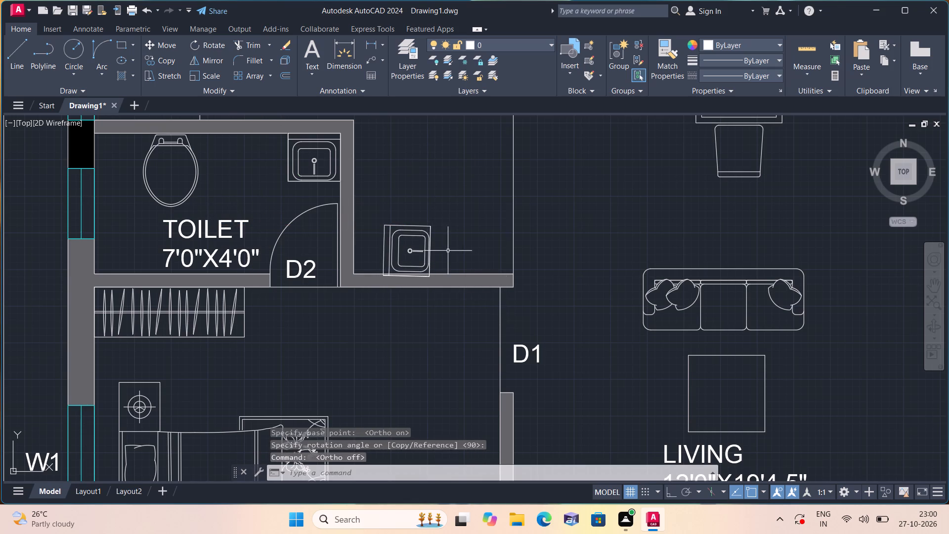
Move the rotated washbasin by its lower-left corner, up and left onto the recess face of the wall shared with the 7'0"X4'0" toilet.
click(421, 237)
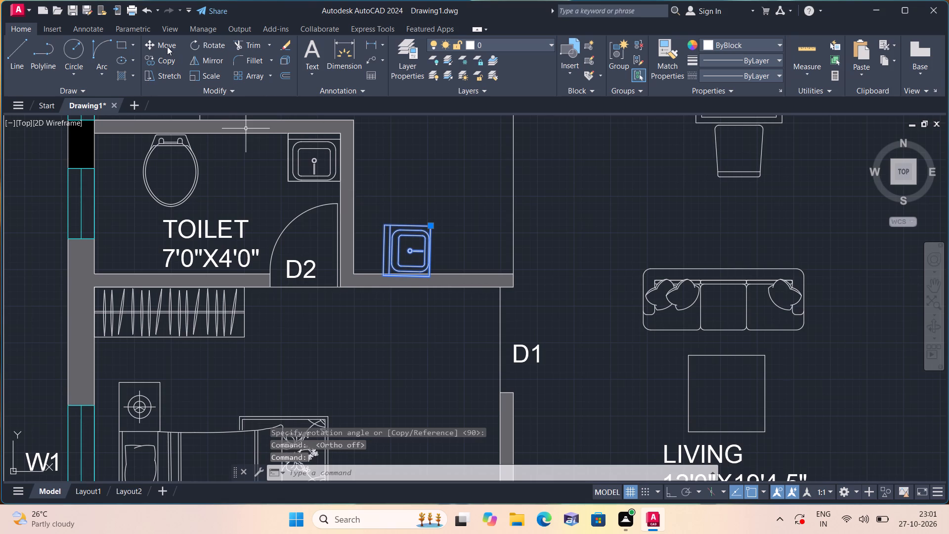
drag(166, 44, 168, 51)
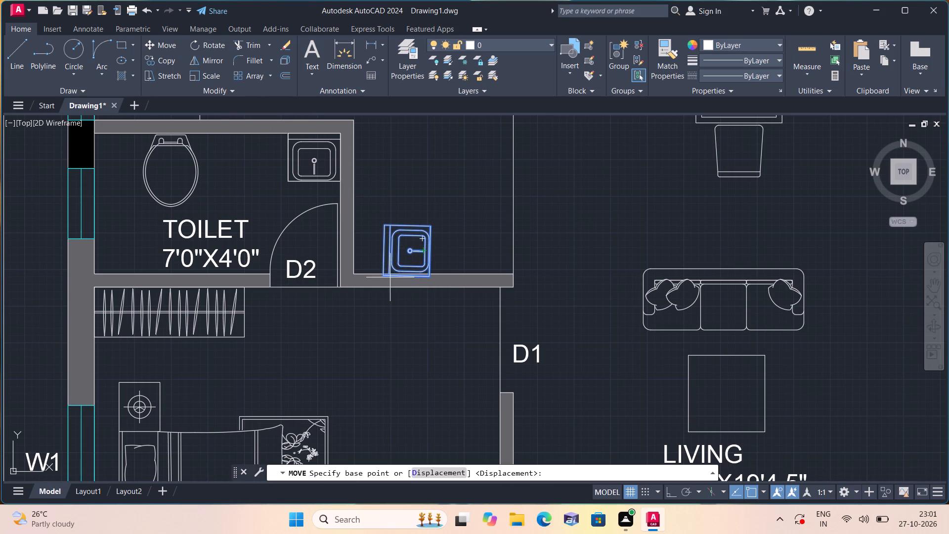
click(383, 271)
scroll(342, 197, up, 1)
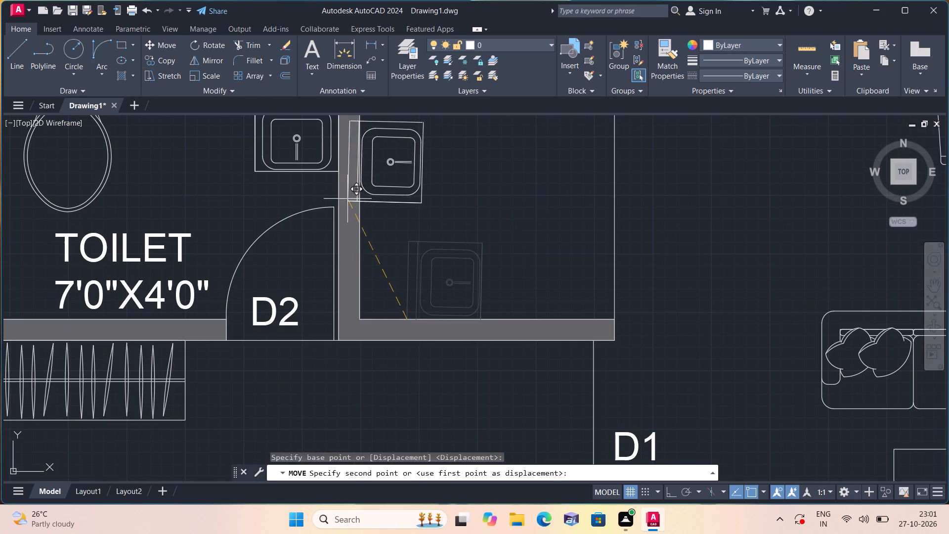
click(360, 201)
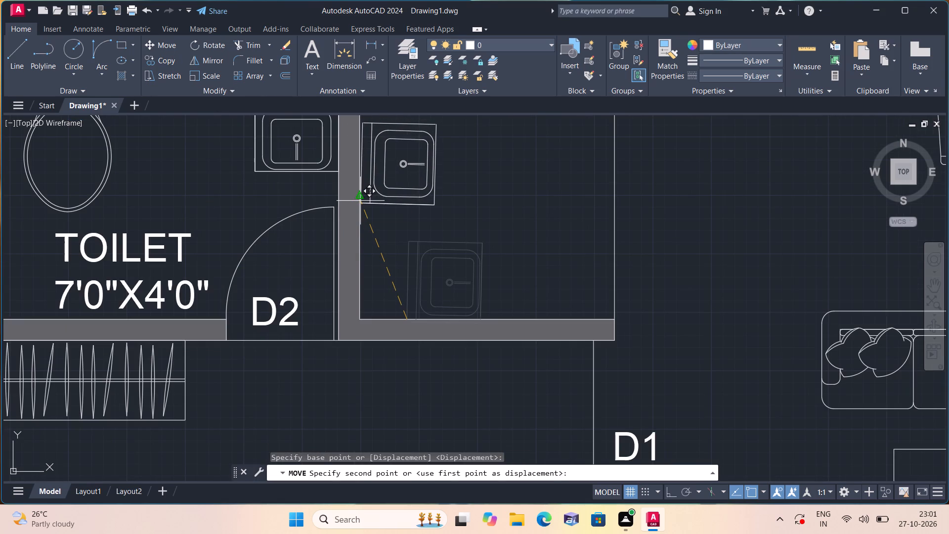
scroll(470, 267, down, 2)
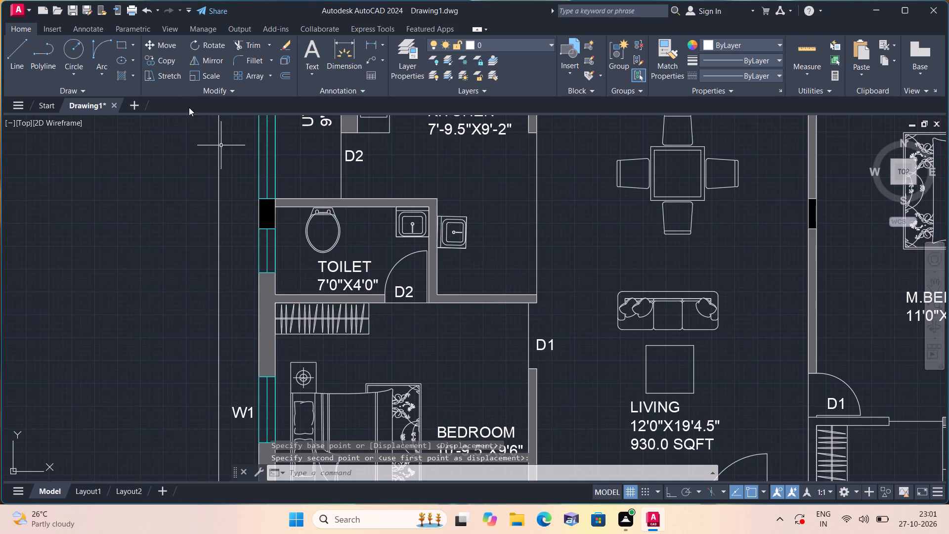
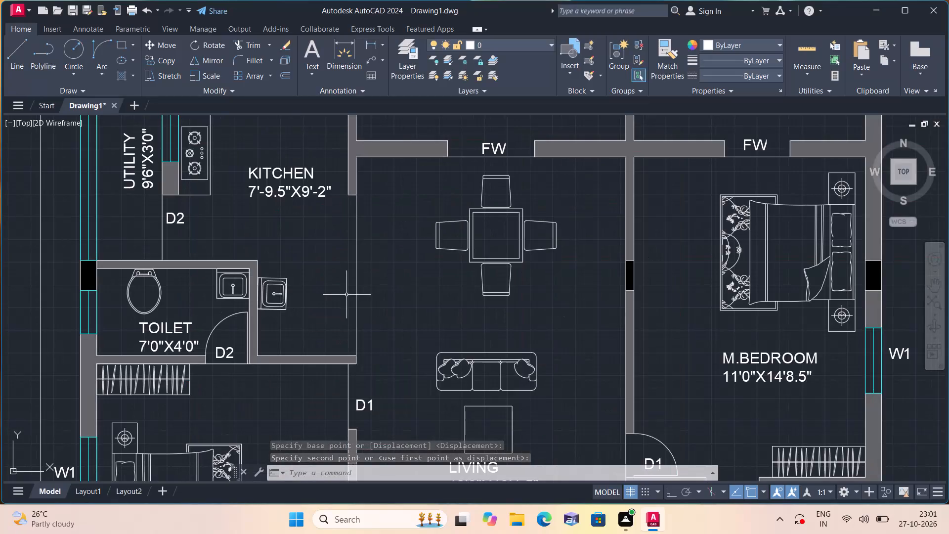
Examine the furnished layout across the whole floor plan, from the upper apartment down to the lower one.
middle_drag(504, 337, 503, 345)
scroll(503, 337, down, 1)
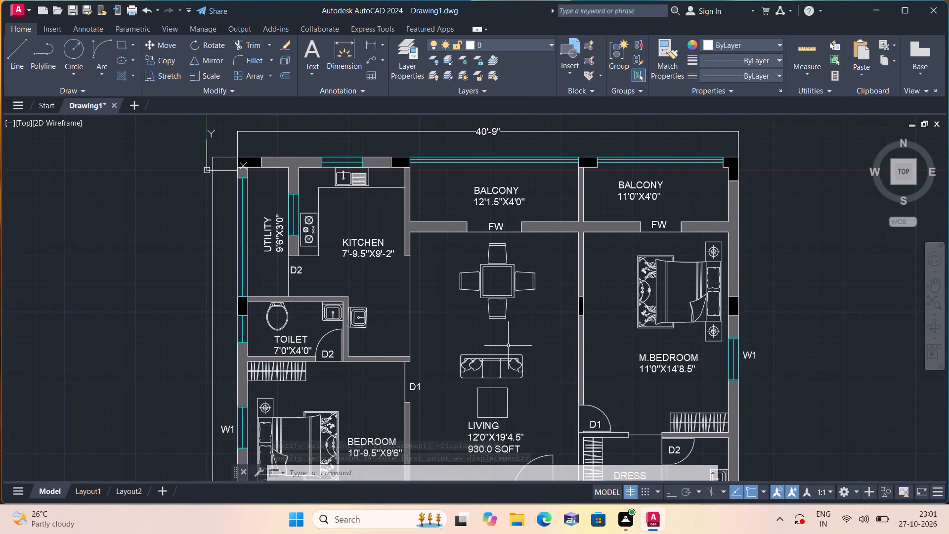
scroll(525, 348, down, 2)
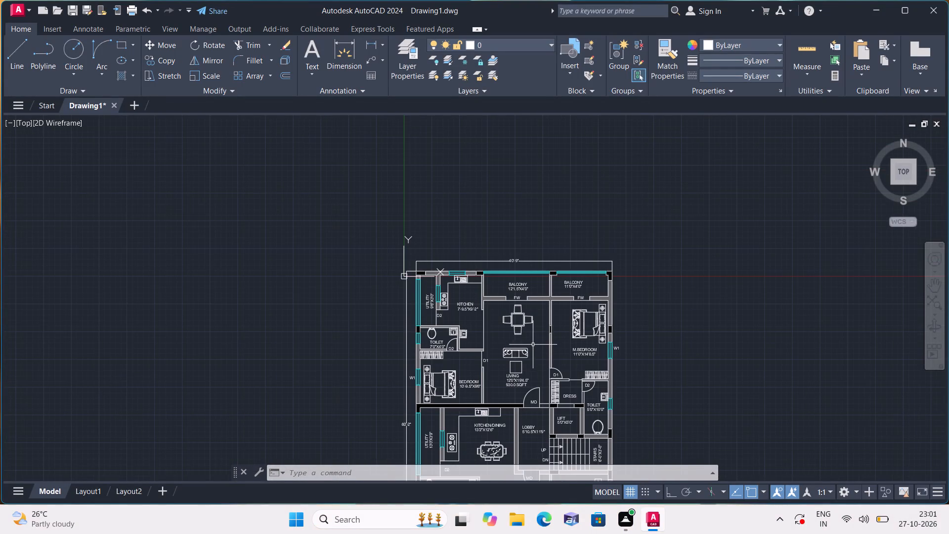
middle_drag(520, 335, 501, 263)
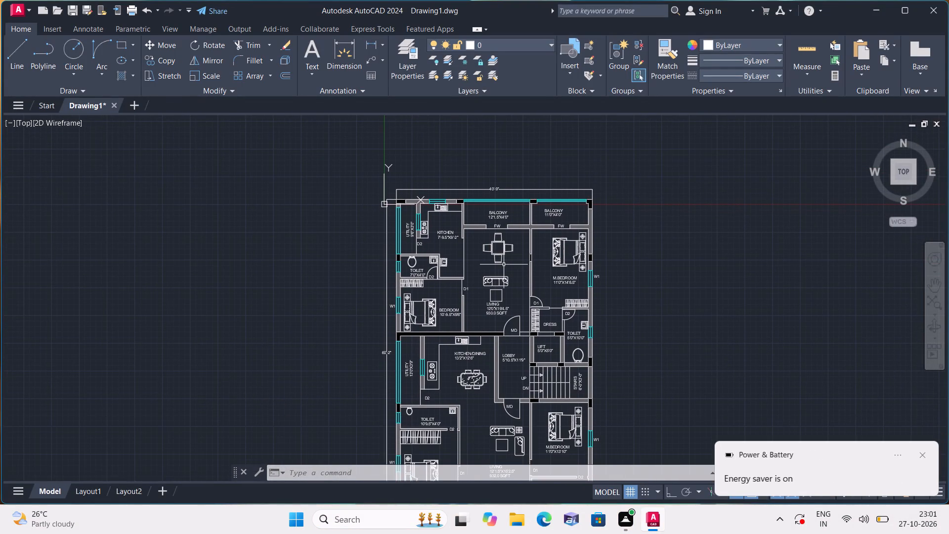
scroll(504, 265, up, 1)
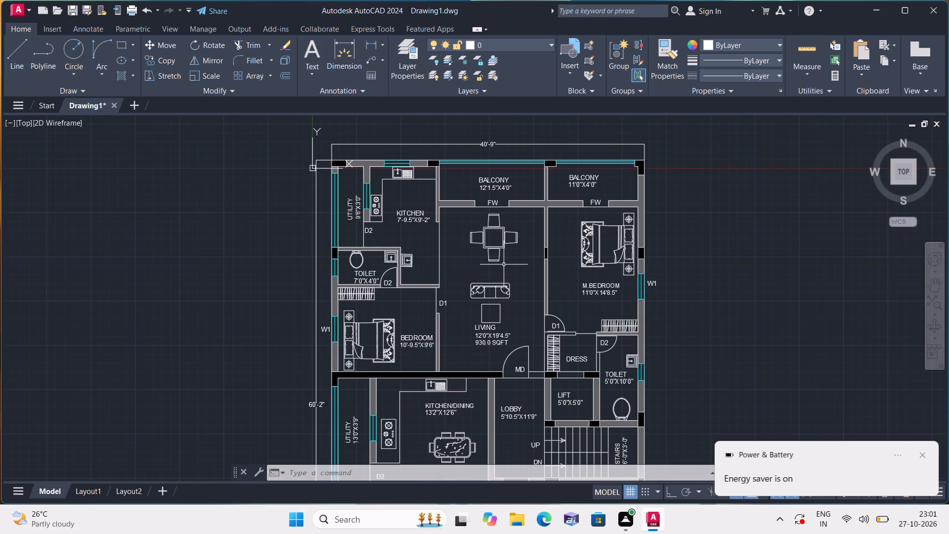
scroll(504, 265, down, 1)
middle_drag(568, 288, 484, 204)
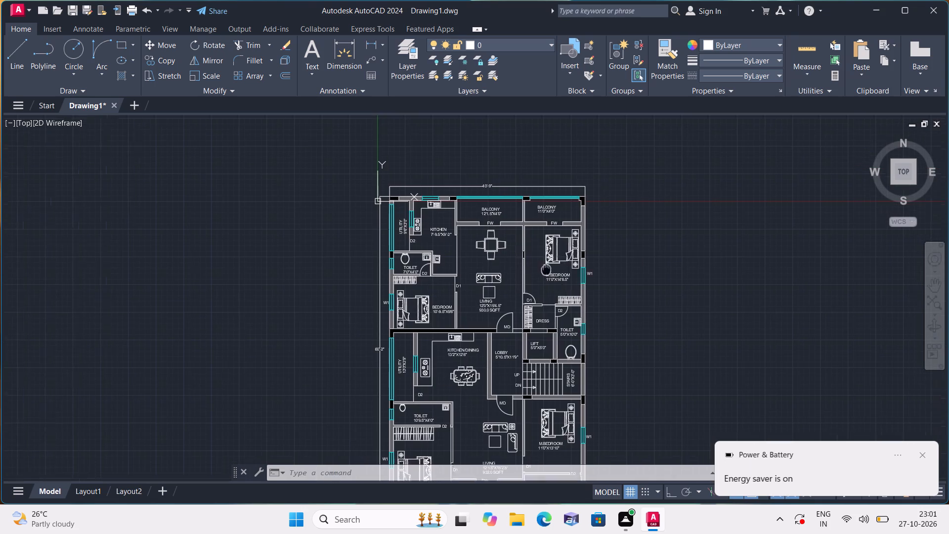
middle_drag(484, 204, 443, 184)
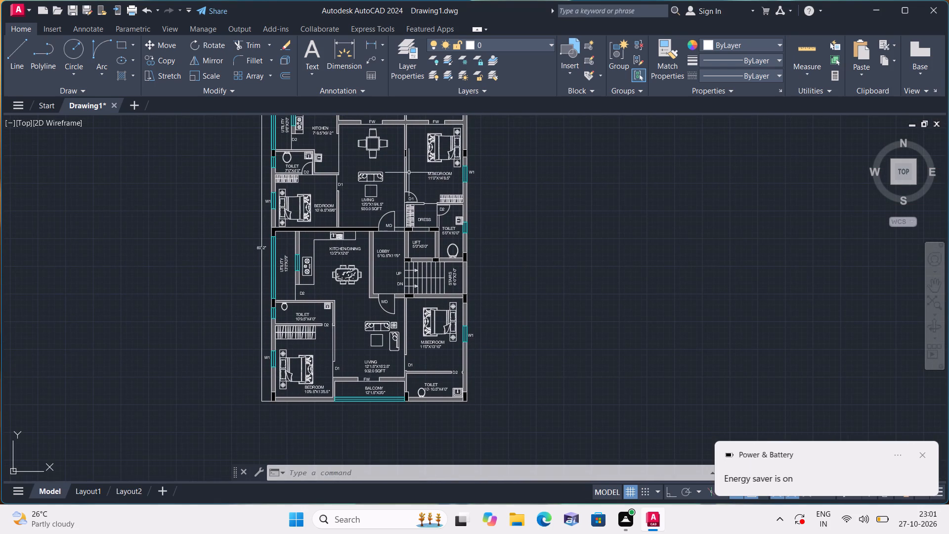
Save the drawing in the Downloads folder under the file name 409.
click(1, 2)
click(17, 6)
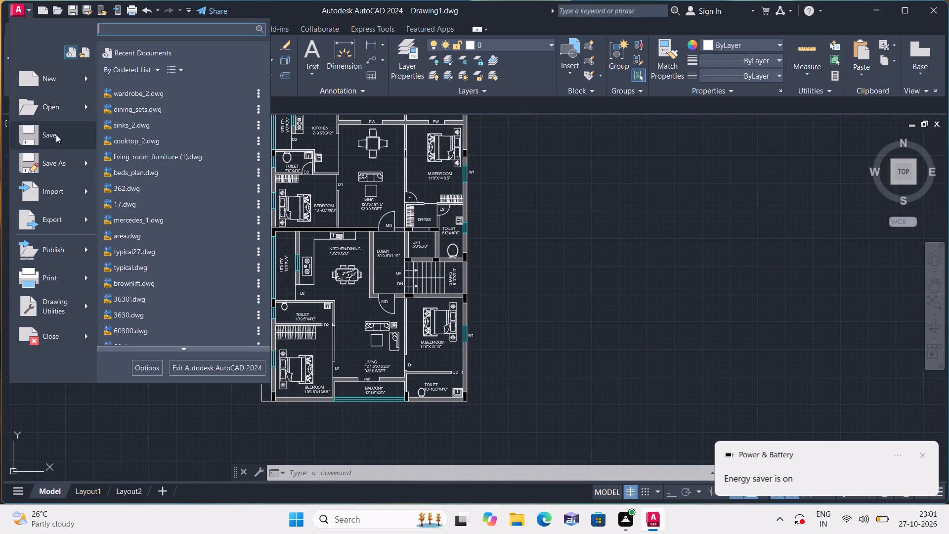
click(56, 134)
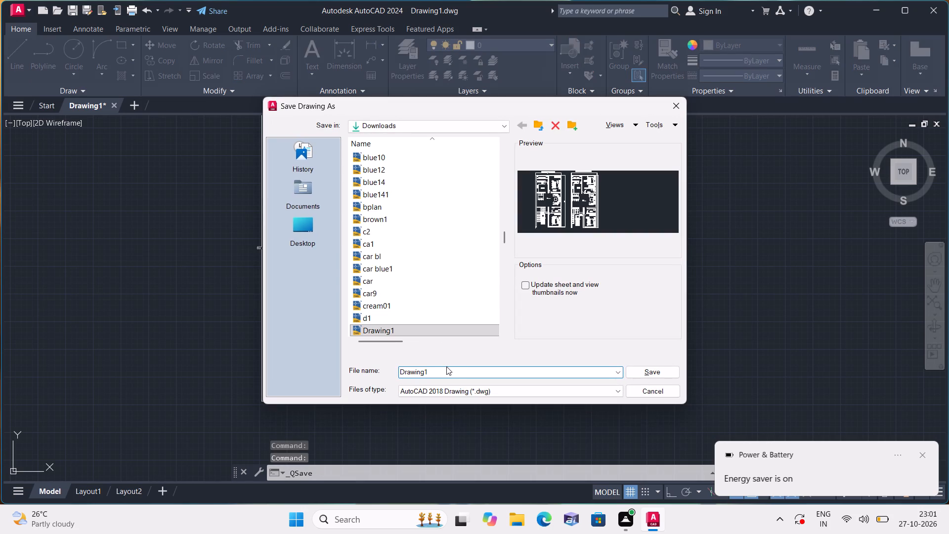
click(446, 366)
key(BackSpace)
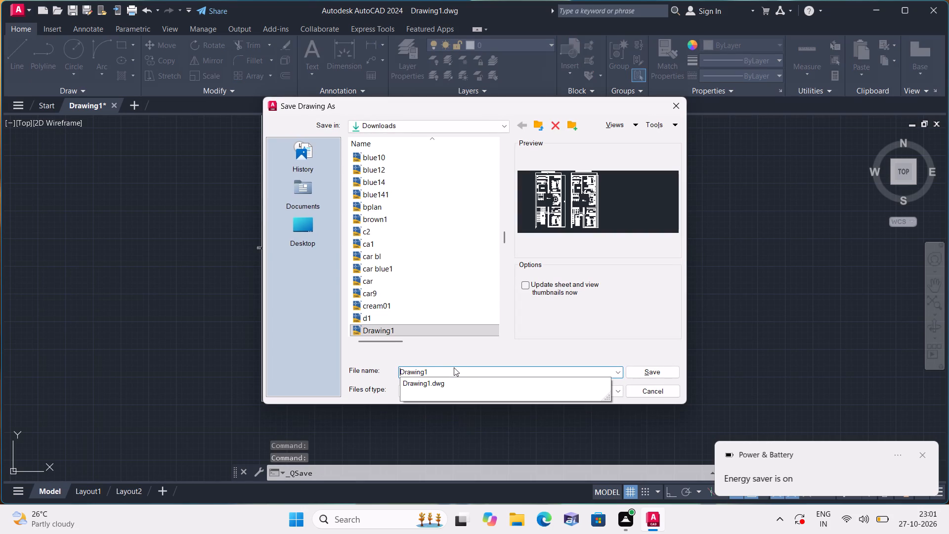
click(451, 373)
key(BackSpace)
key(BackSpace)
key(BackSpace)
key(BackSpace)
key(BackSpace)
key(BackSpace)
key(BackSpace)
key(BackSpace)
key(BackSpace)
key(BackSpace)
key(BackSpace)
key(BackSpace)
key(BackSpace)
key(BackSpace)
key(BackSpace)
key(BackSpace)
key(BackSpace)
key(BackSpace)
key(BackSpace)
key(BackSpace)
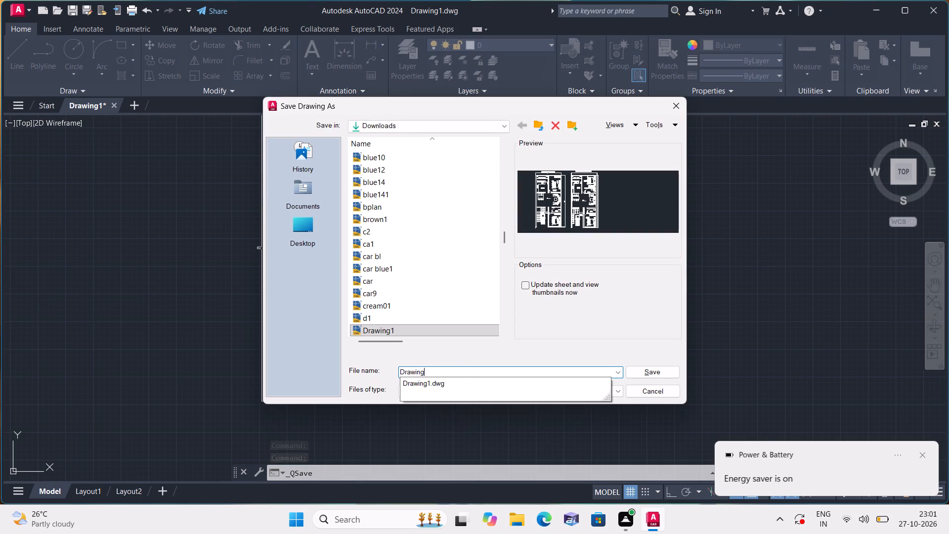
key(1)
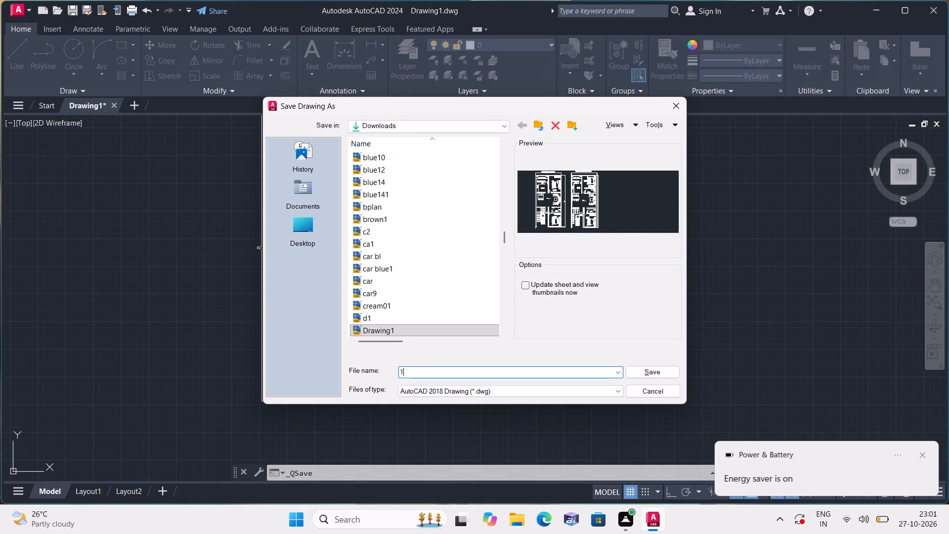
key(BackSpace)
text(40)
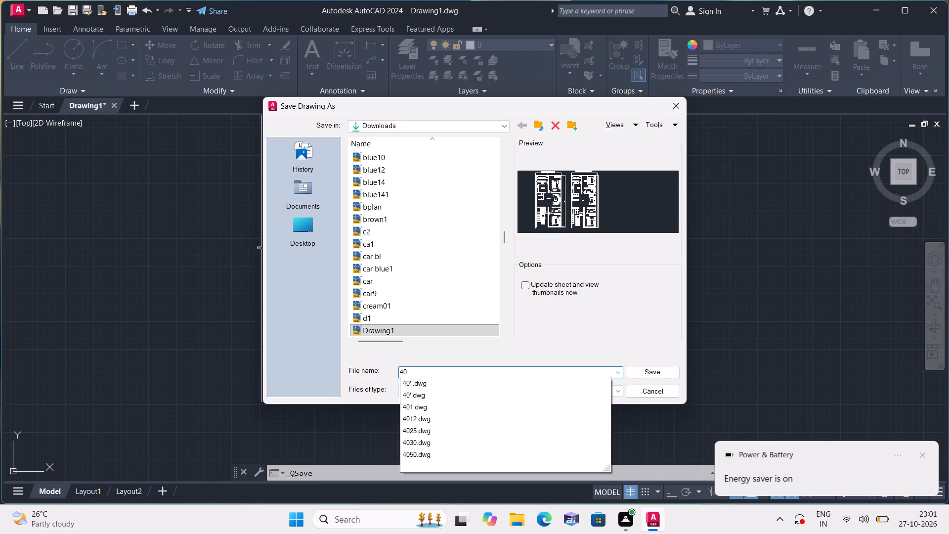
key(9)
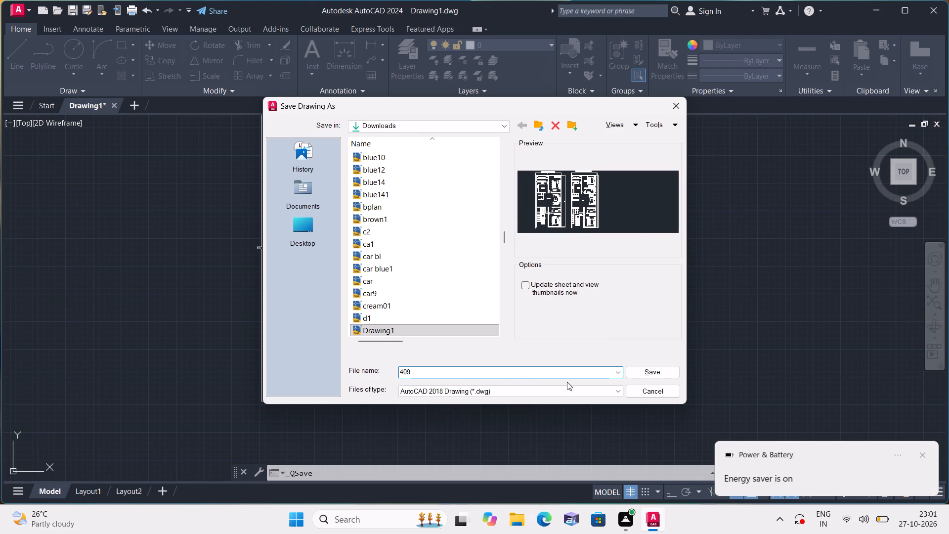
click(669, 371)
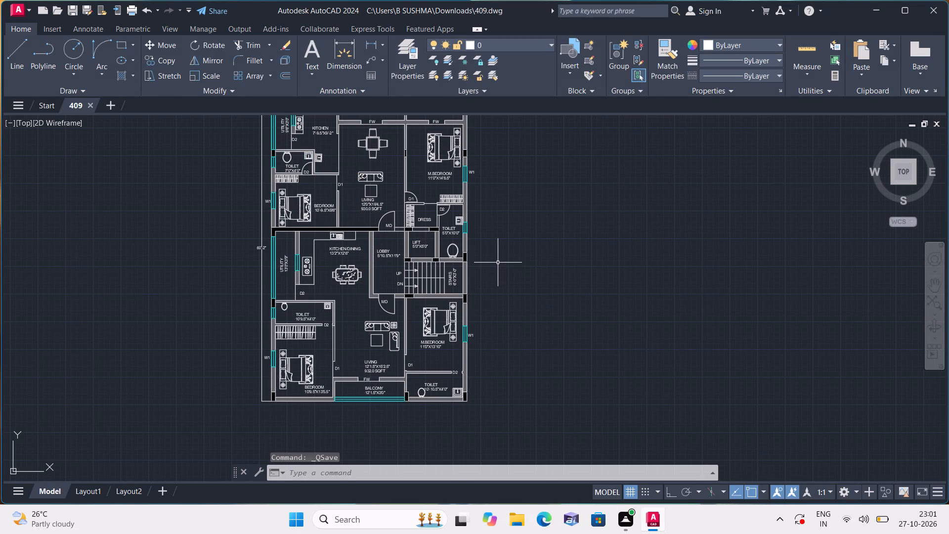
Start a Plot with the DWG To PDF.pc3 plotter and ISO A4 (297.00 x 210.00 MM) paper.
text(plot)
key(space)
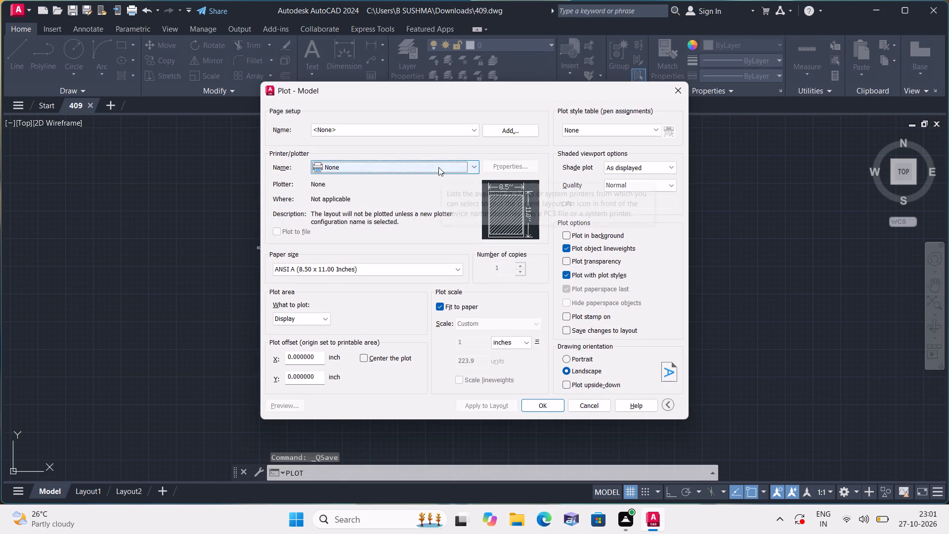
click(438, 167)
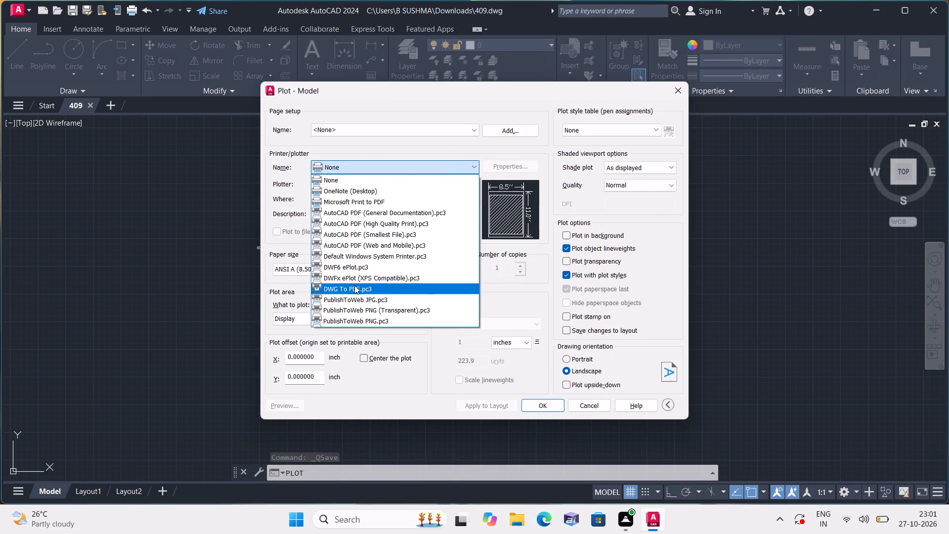
click(354, 285)
click(363, 268)
scroll(352, 275, down, 6)
scroll(310, 349, down, 3)
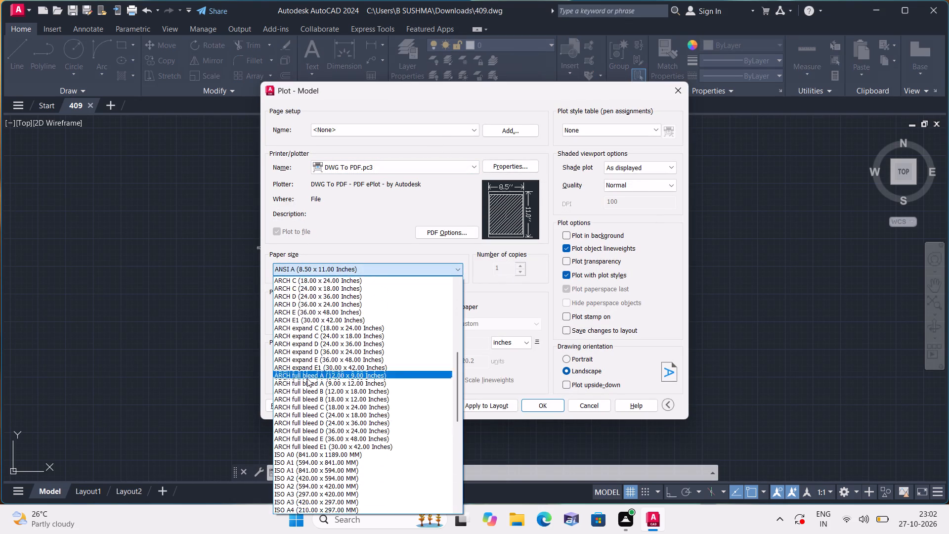
scroll(307, 378, down, 6)
click(292, 375)
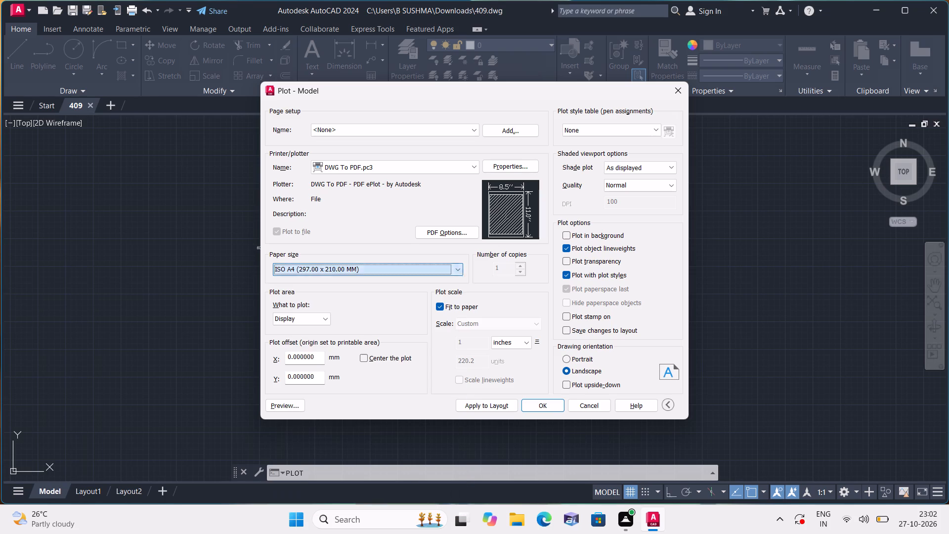
Set the plot area to a window enclosing the whole floor plan with surrounding margin, and centre the plot.
click(315, 315)
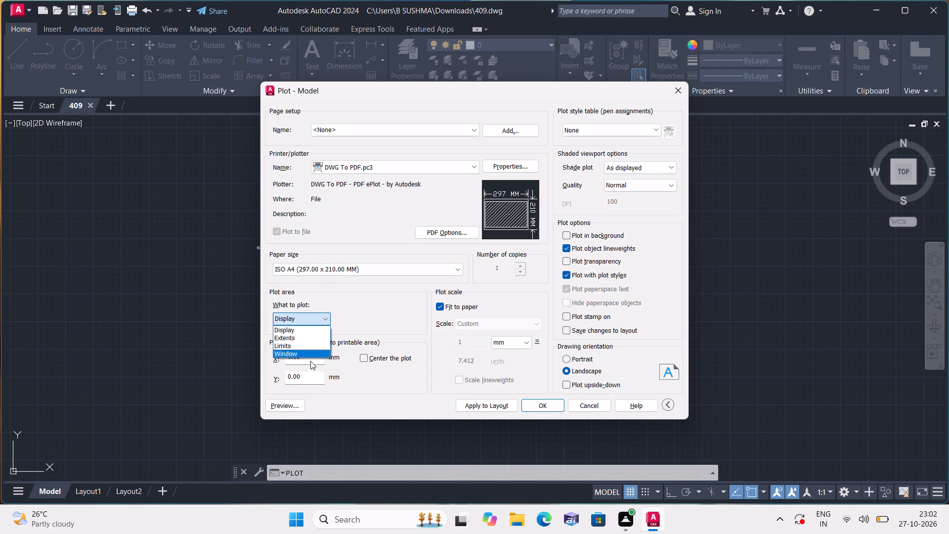
click(309, 354)
scroll(311, 346, down, 3)
click(241, 225)
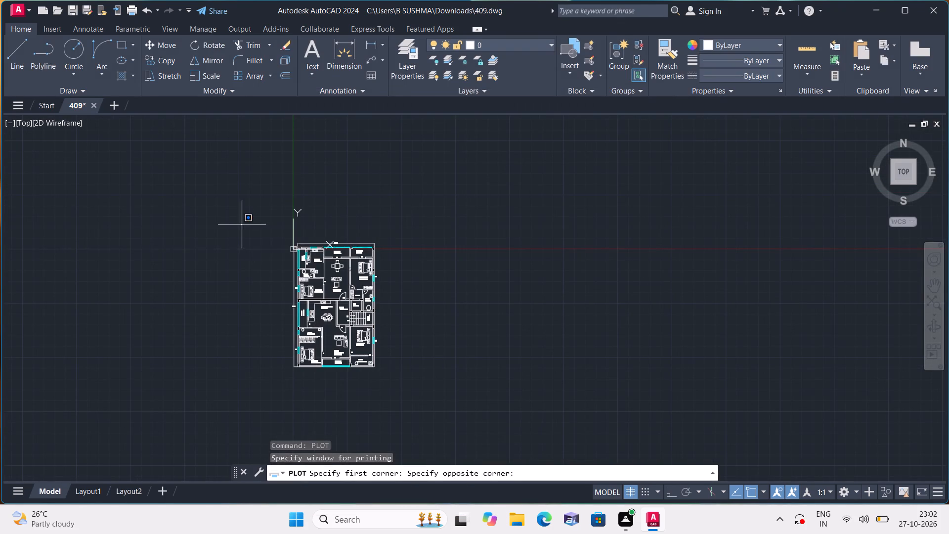
click(460, 400)
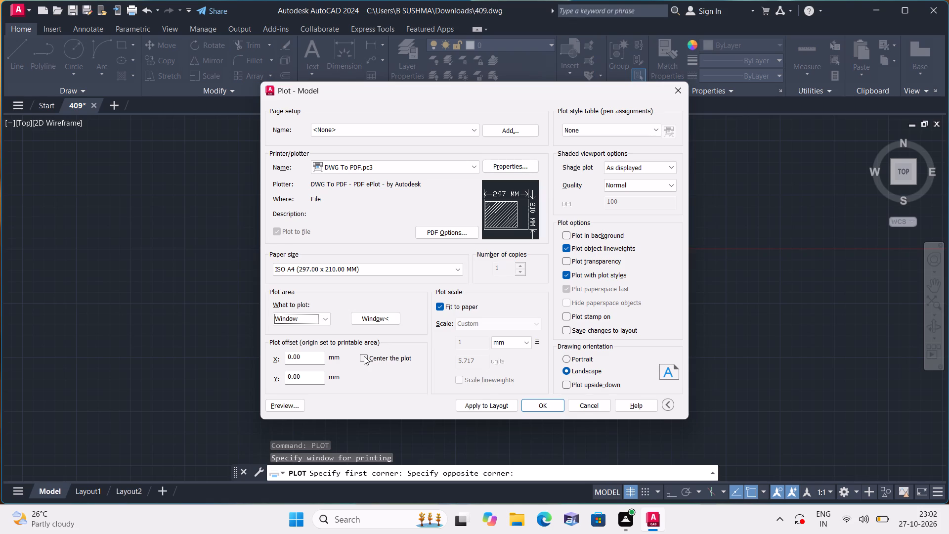
click(364, 356)
Set the plot style table to acad.ctb and assign it to all layouts.
click(607, 130)
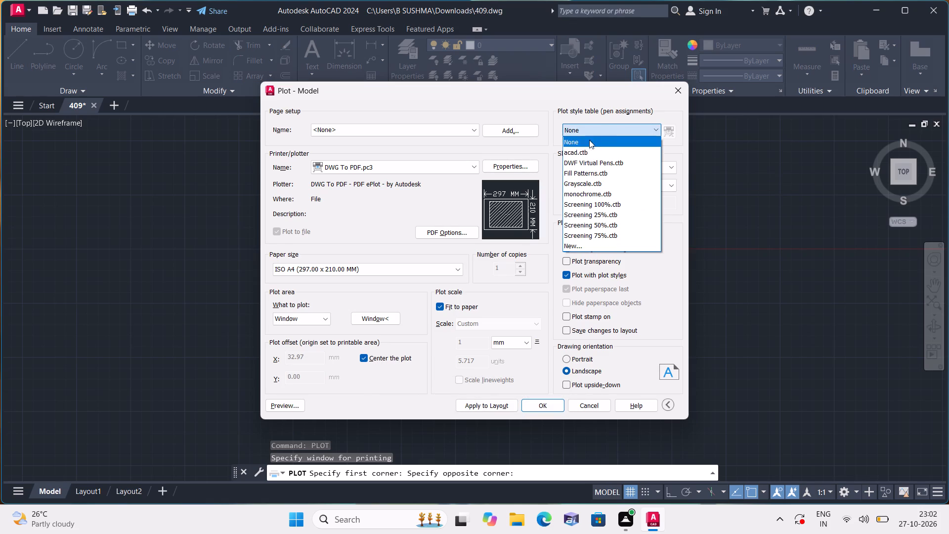
click(578, 148)
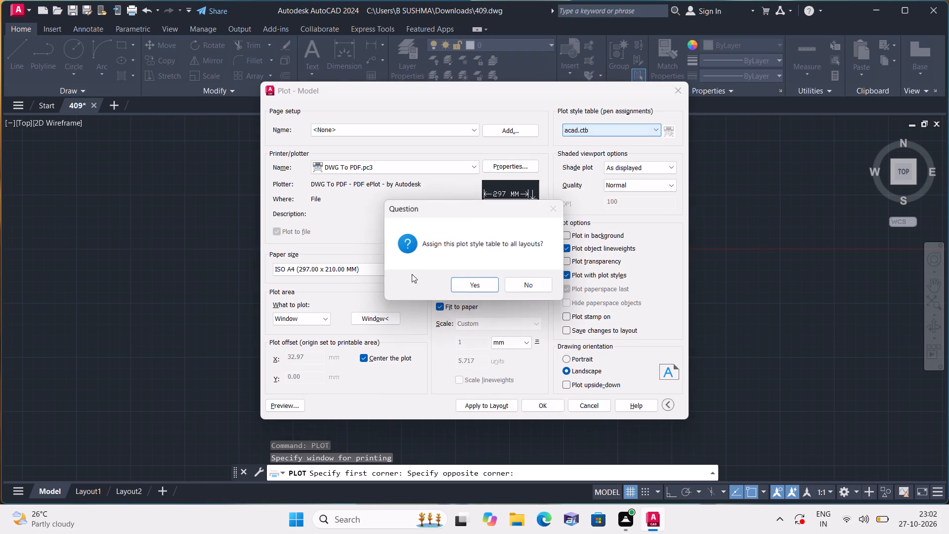
click(467, 284)
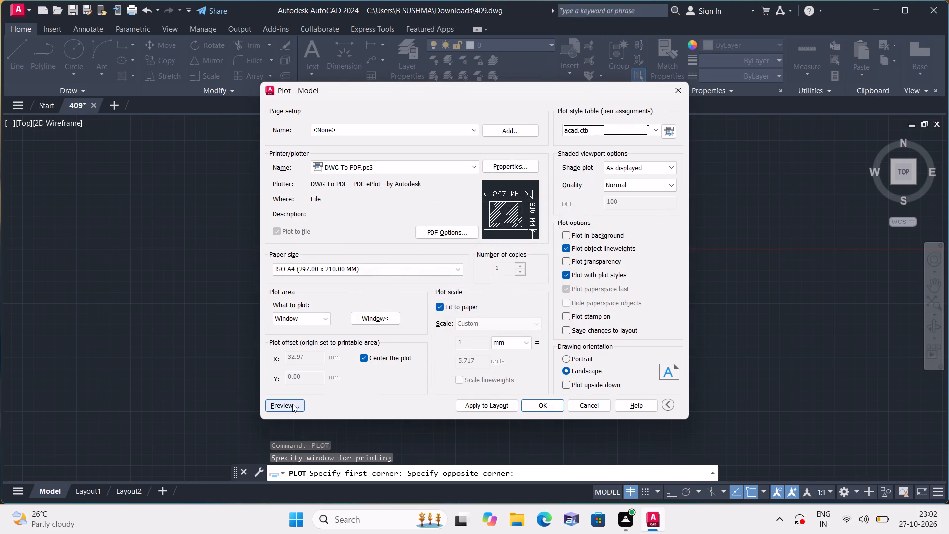
Preview the plot, examine the rooms and the whole sheet, and return to the plot settings.
click(292, 404)
scroll(393, 335, up, 3)
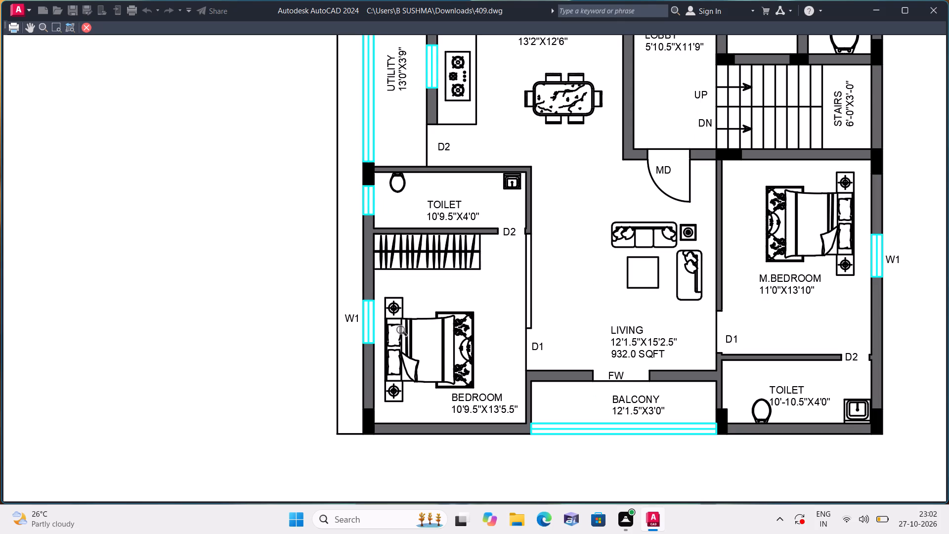
middle_drag(533, 302, 441, 279)
scroll(495, 289, down, 1)
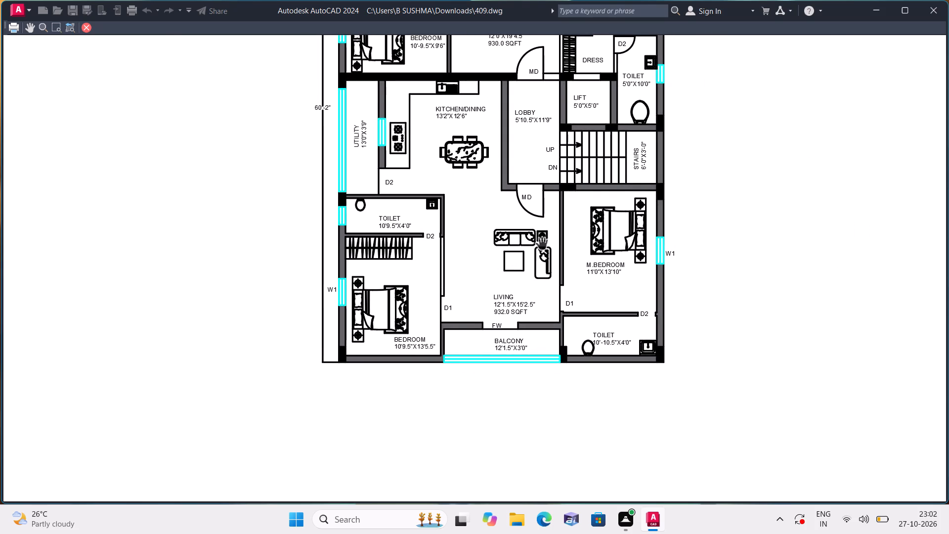
scroll(565, 220, down, 1)
middle_drag(565, 220, 487, 341)
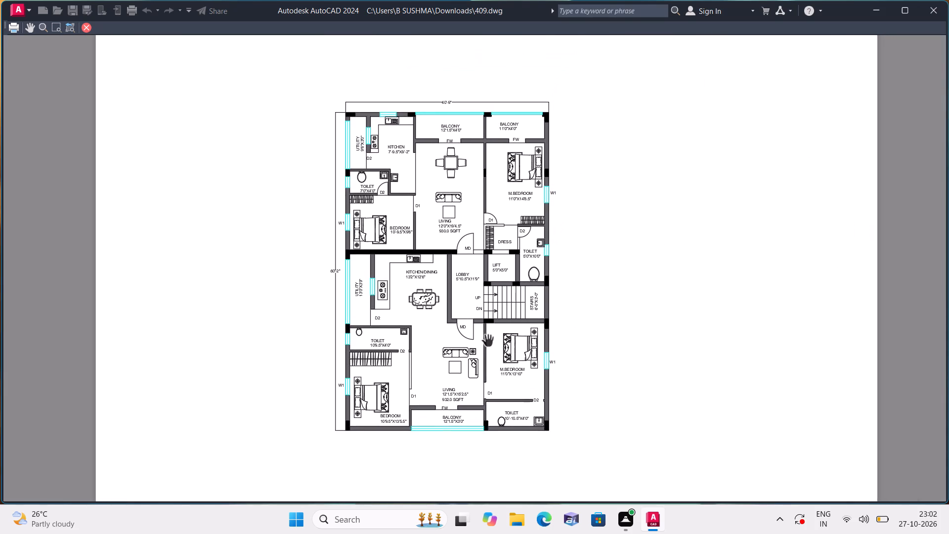
right_click(605, 250)
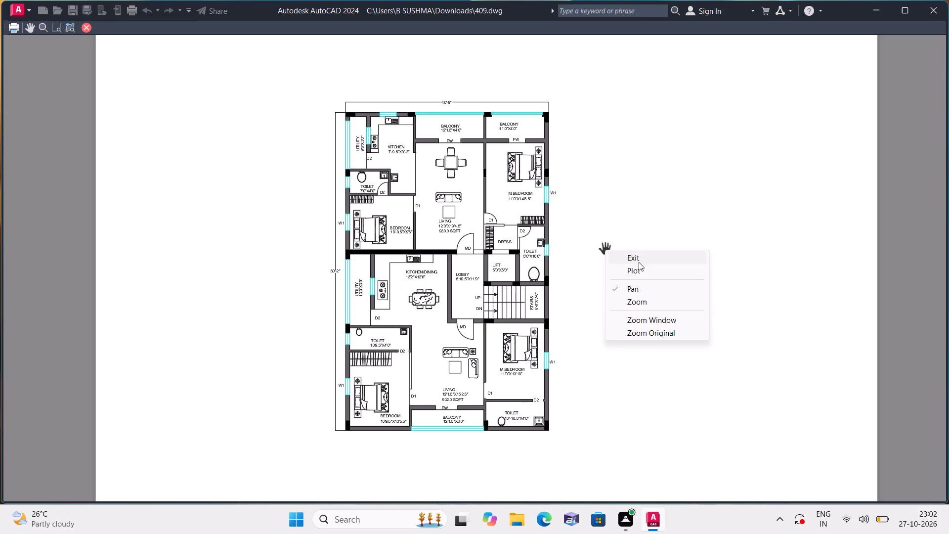
click(639, 257)
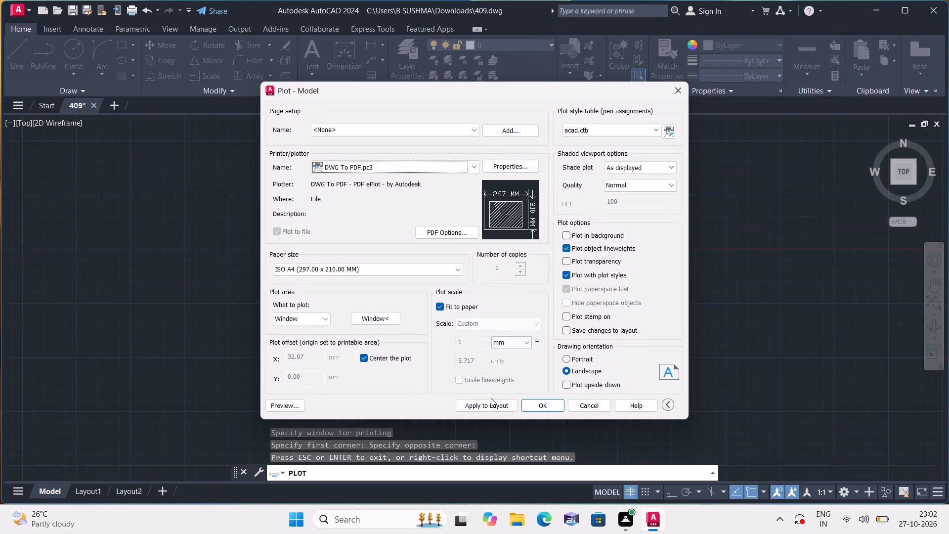
Apply the plot settings to the layout and plot the floor plan to 409-Model.pdf in the Documents folder.
click(487, 402)
click(547, 404)
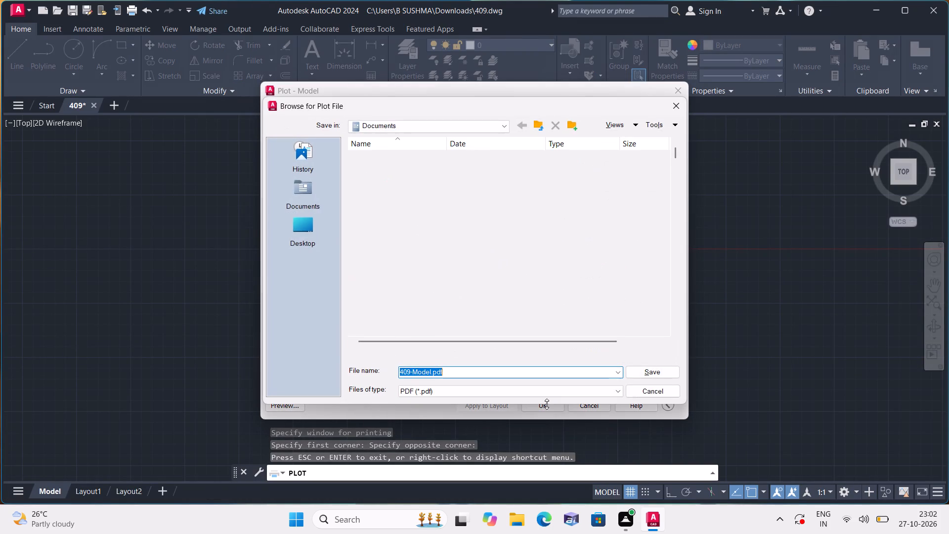
click(652, 370)
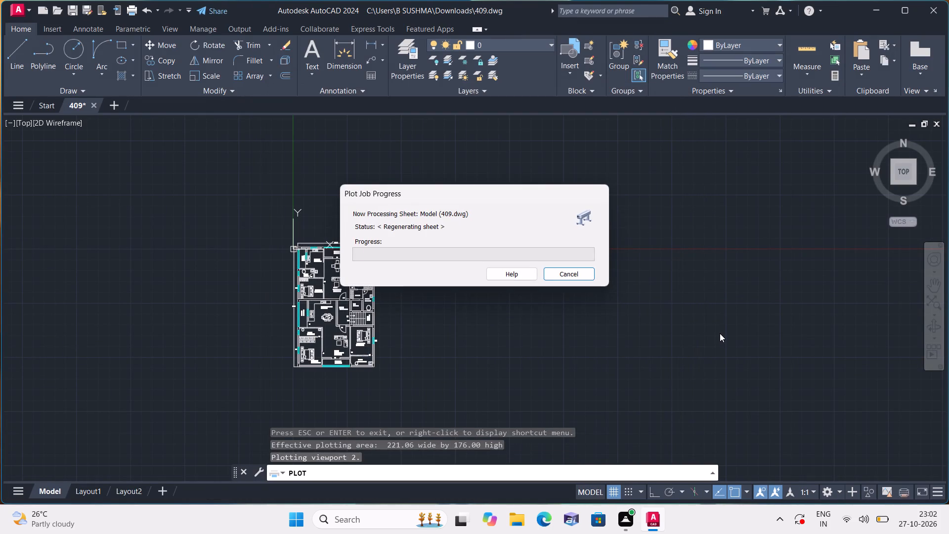
click(717, 339)
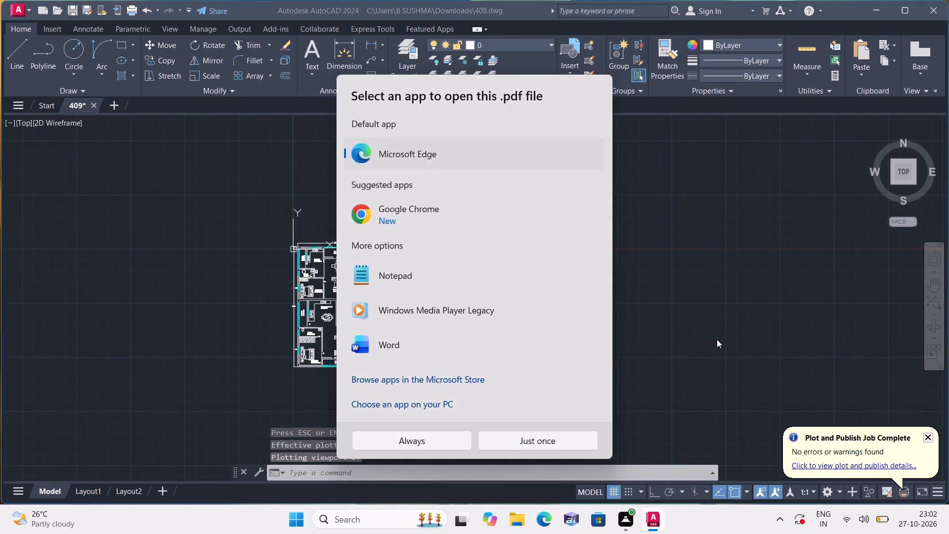